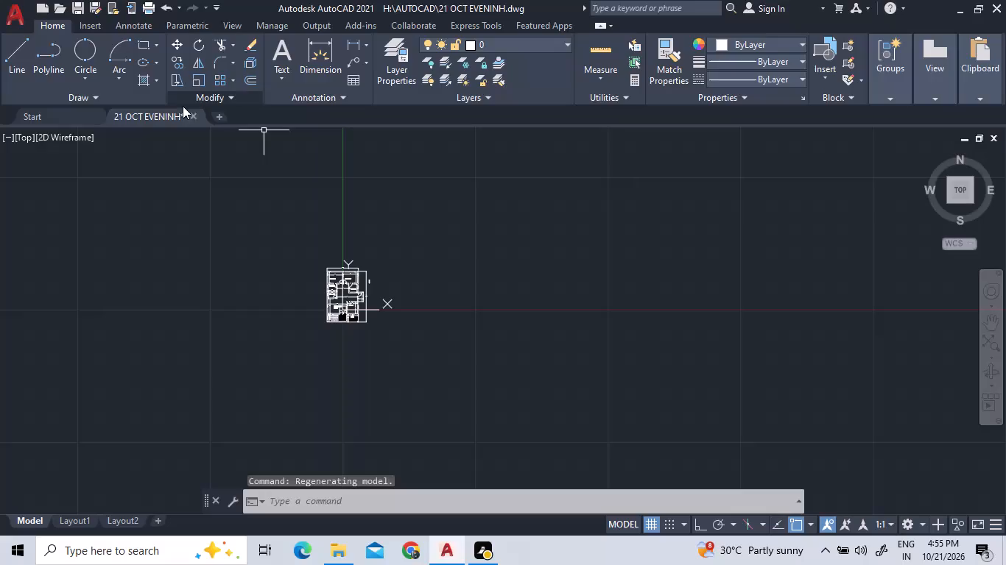
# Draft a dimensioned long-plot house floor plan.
# Close the 21 OCT EVENINH drawing, saving its changes.
pyautogui.click(194, 115)
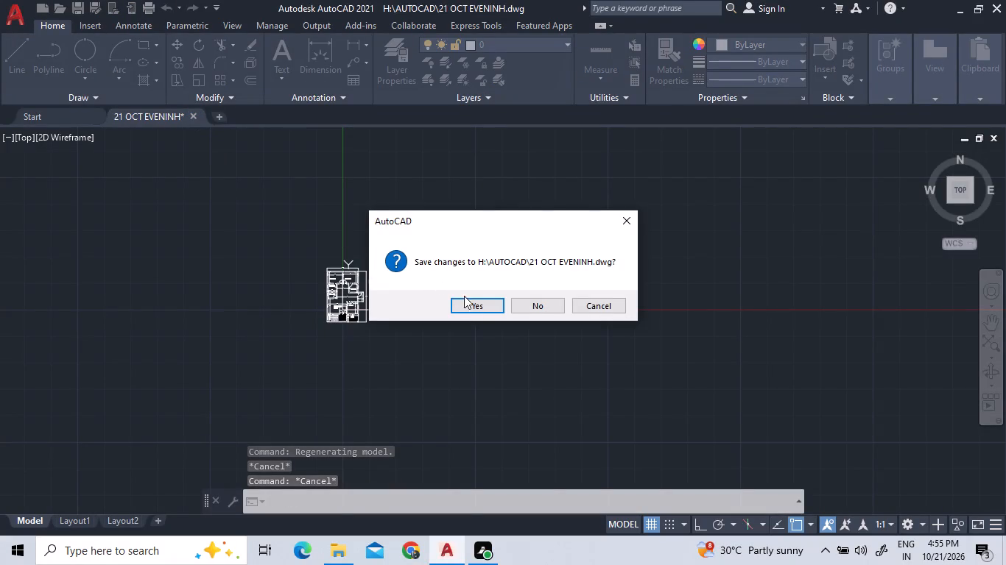
pyautogui.click(476, 307)
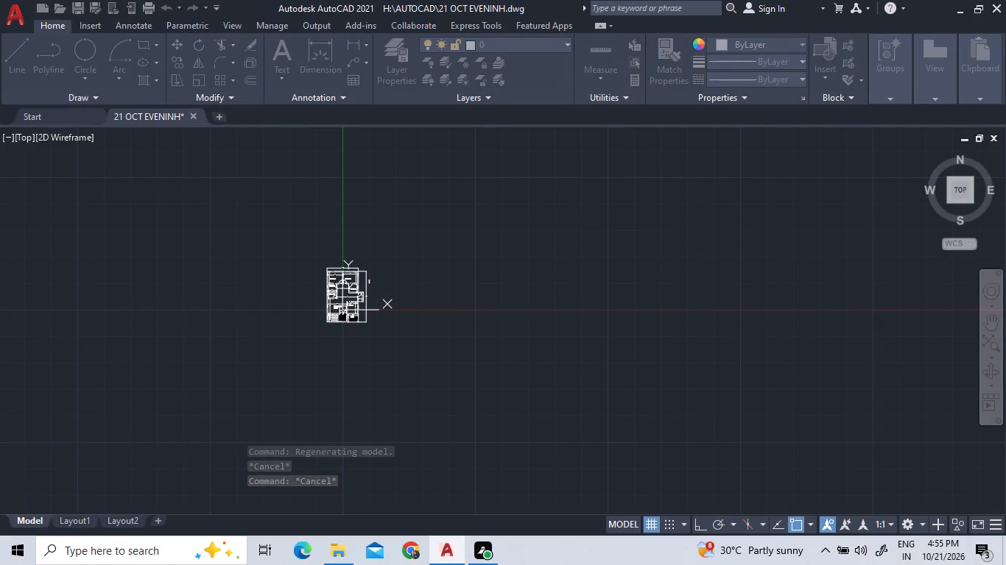
# Start a new blank drawing.
pyautogui.click(176, 220)
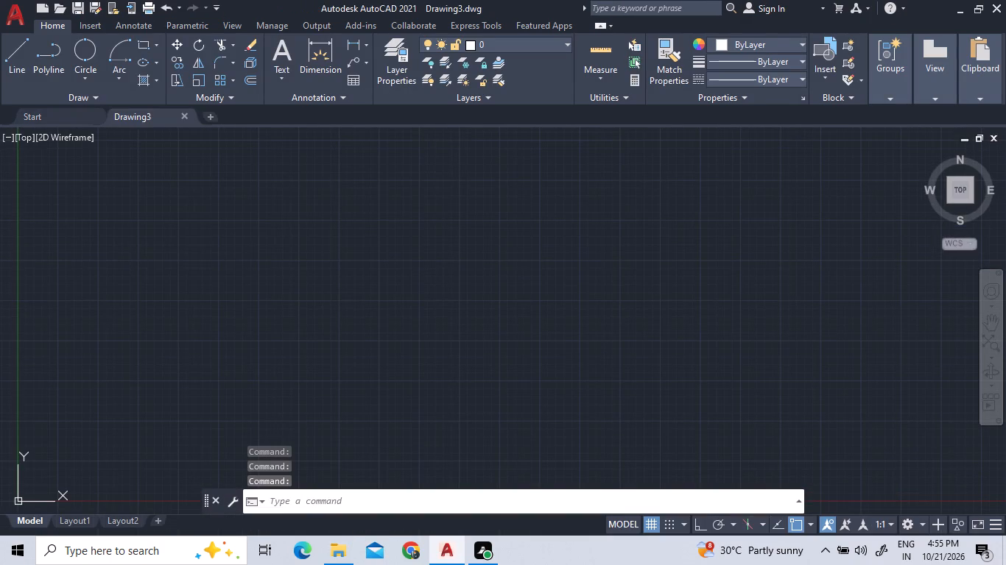
# Turn on log file recording with the LOGFILEON command.
pyautogui.press('l')
pyautogui.write('OG')
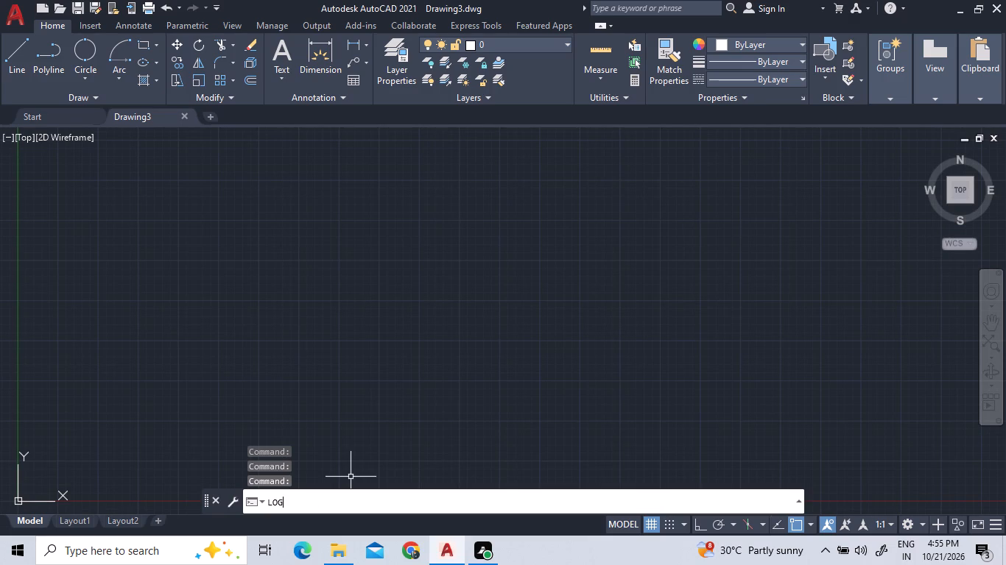
pyautogui.press('Return')
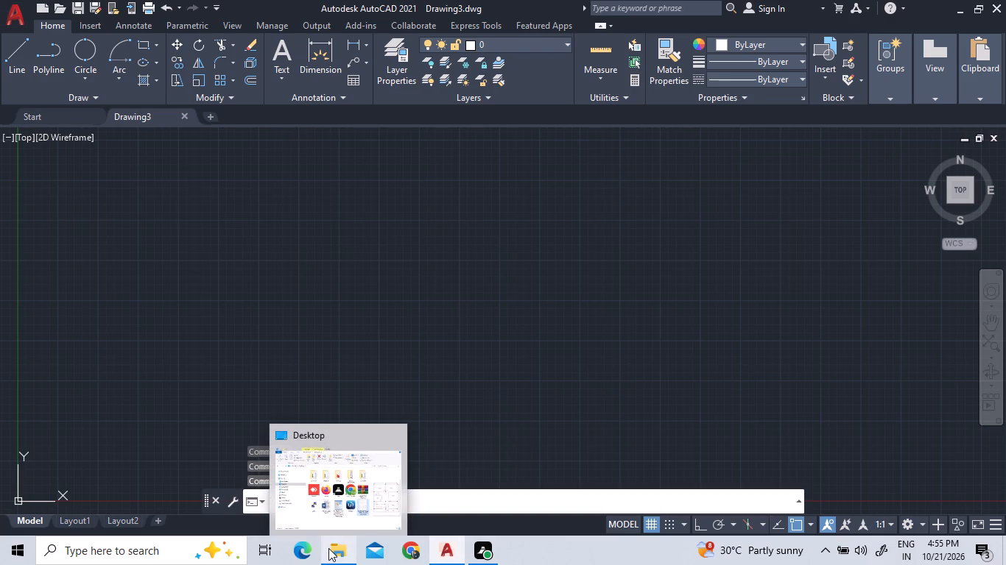
pyautogui.click(334, 347)
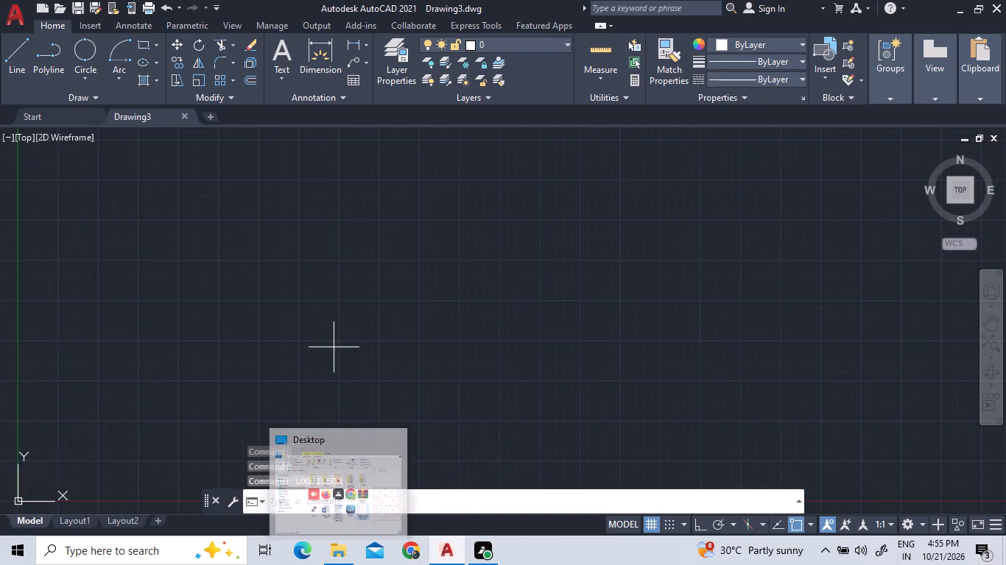
pyautogui.press('Escape')
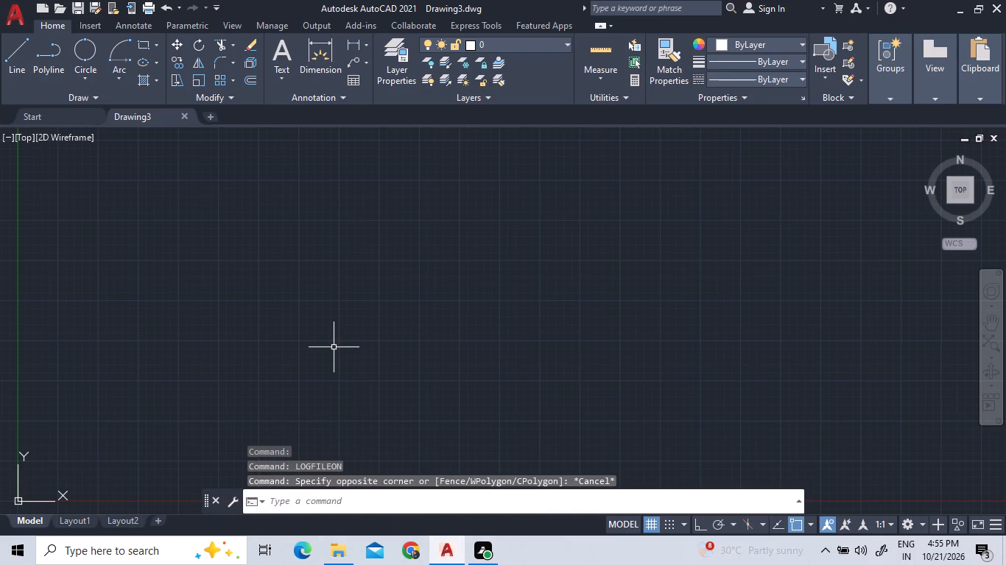
# Set the drawing's length units to Engineering with 0'-0" precision.
pyautogui.write('UN')
pyautogui.press('Return')
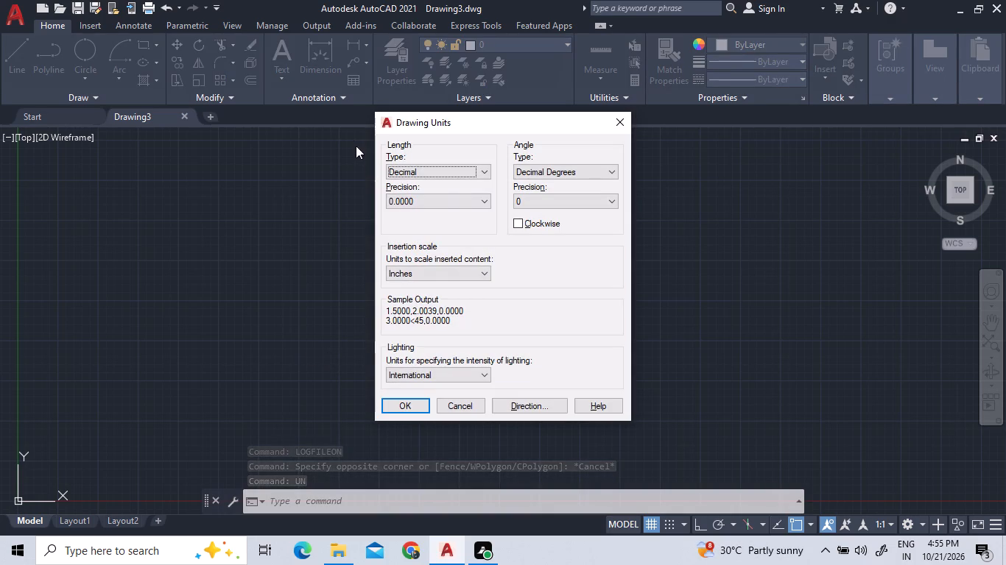
pyautogui.click(452, 174)
pyautogui.click(451, 205)
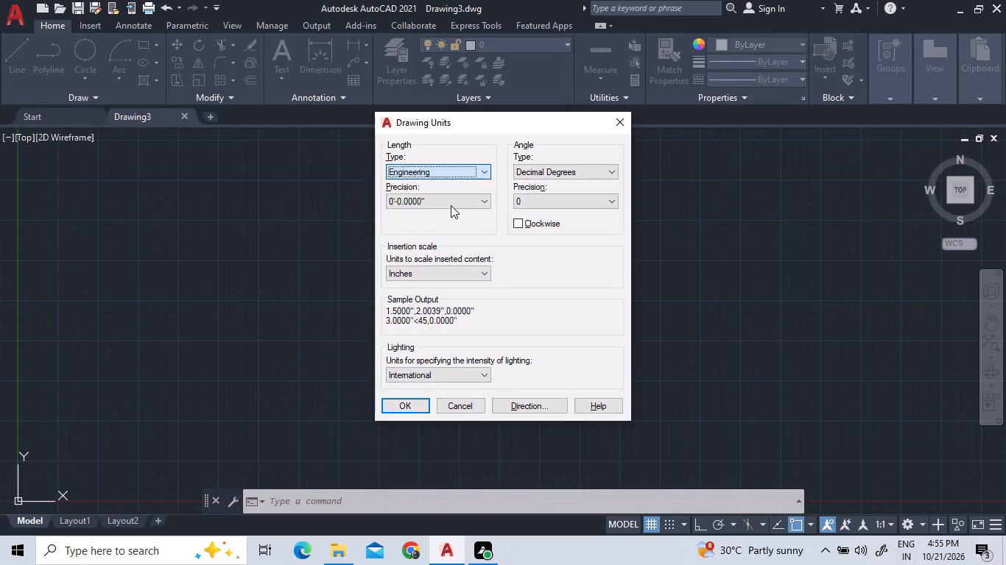
pyautogui.click(451, 205)
pyautogui.click(446, 213)
pyautogui.click(390, 405)
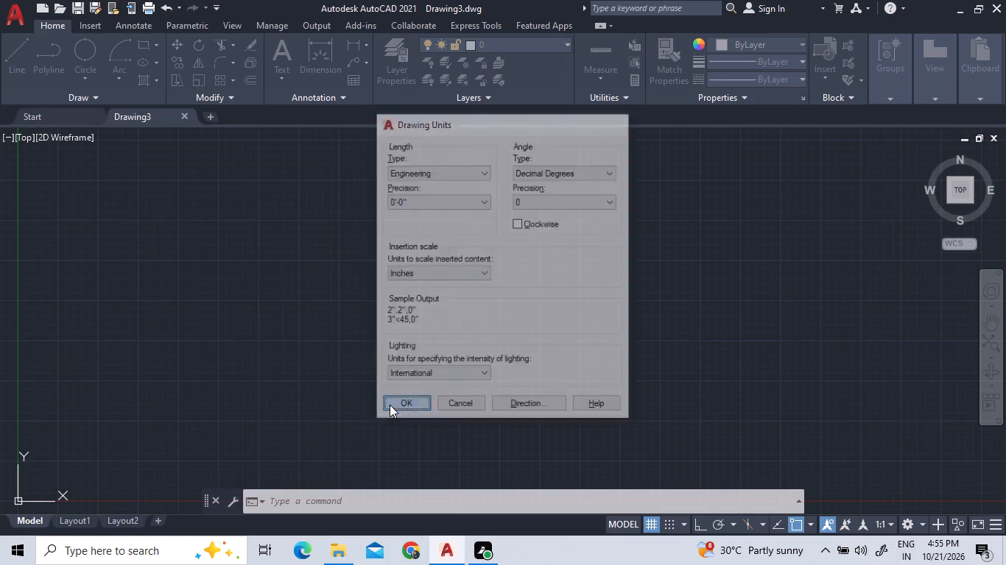
# Modify the Standard dimension style's primary units to Engineering format with 0'-0" precision.
pyautogui.write('DIMS')
pyautogui.press('Return')
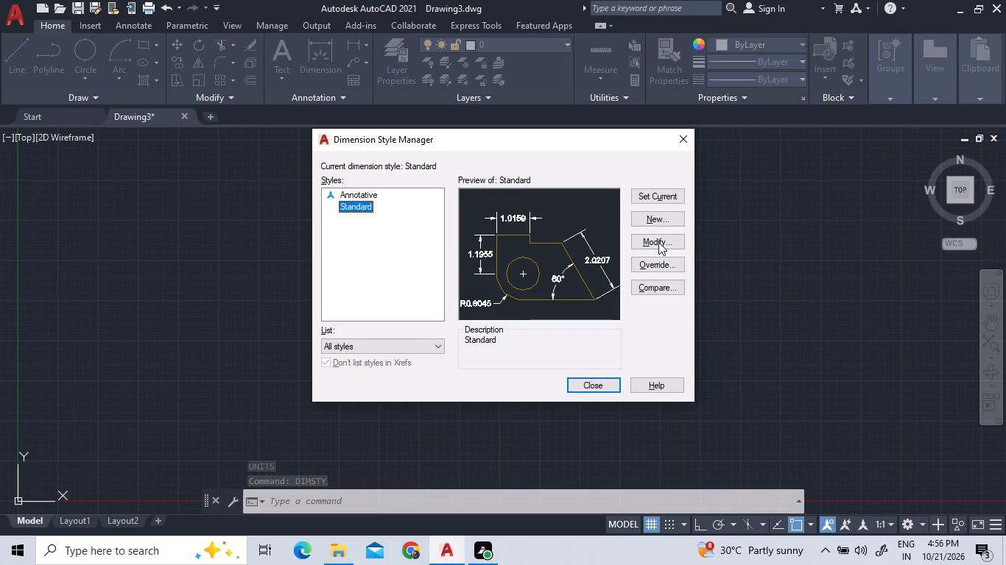
pyautogui.click(658, 242)
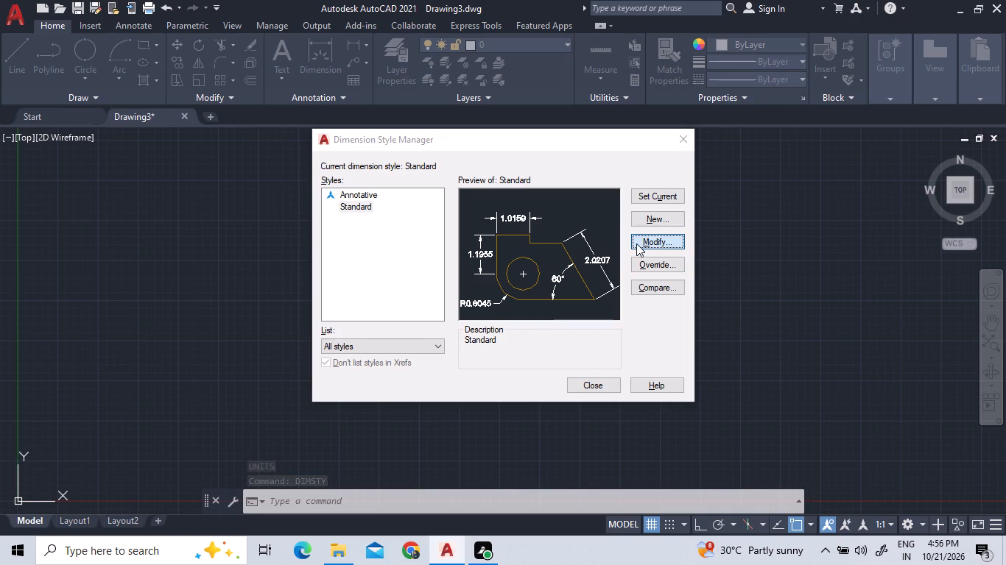
pyautogui.click(636, 244)
pyautogui.click(487, 143)
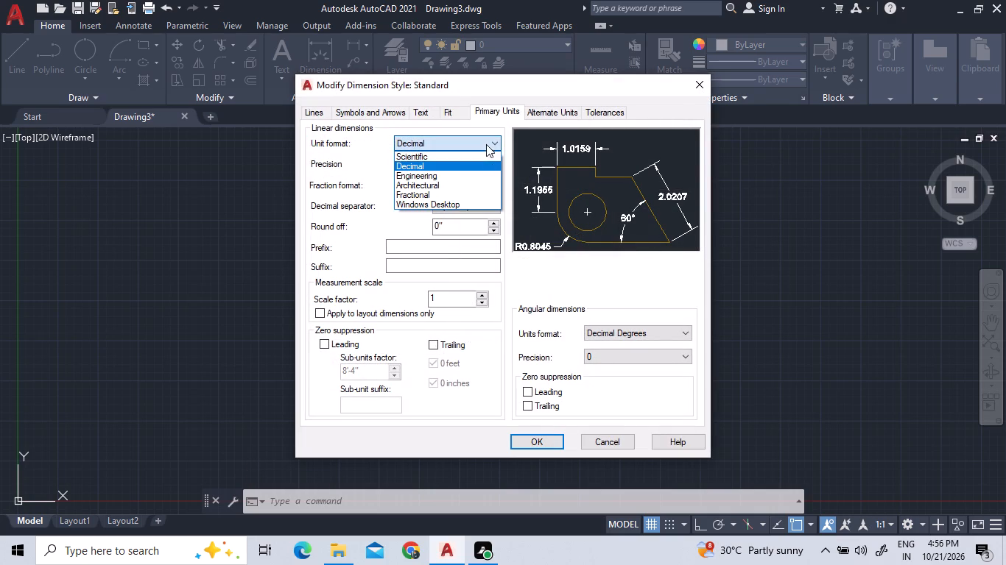
pyautogui.click(465, 177)
pyautogui.click(462, 168)
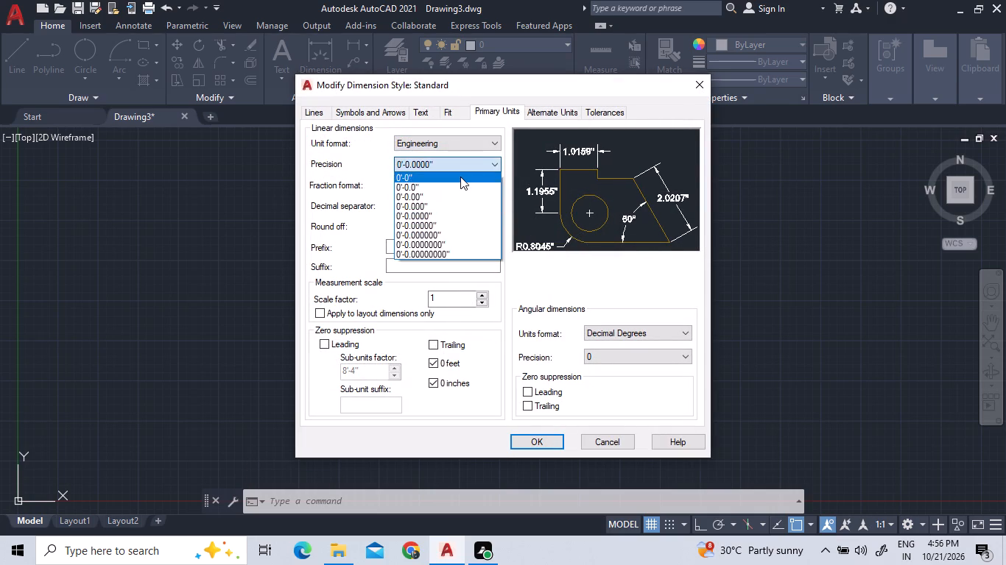
pyautogui.click(460, 177)
# Set the dimension style's baseline spacing to 8".
pyautogui.click(320, 114)
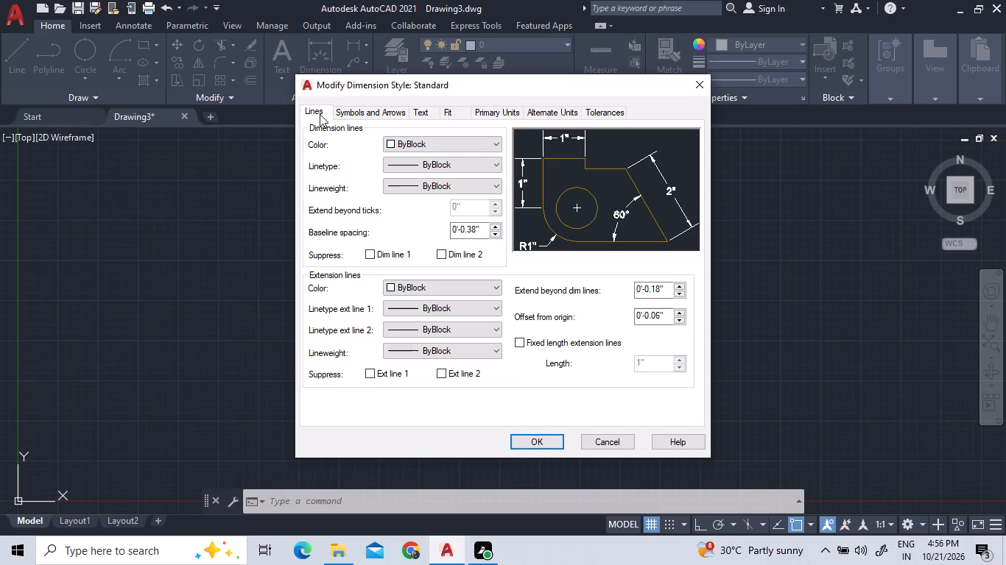
pyautogui.doubleClick(483, 224)
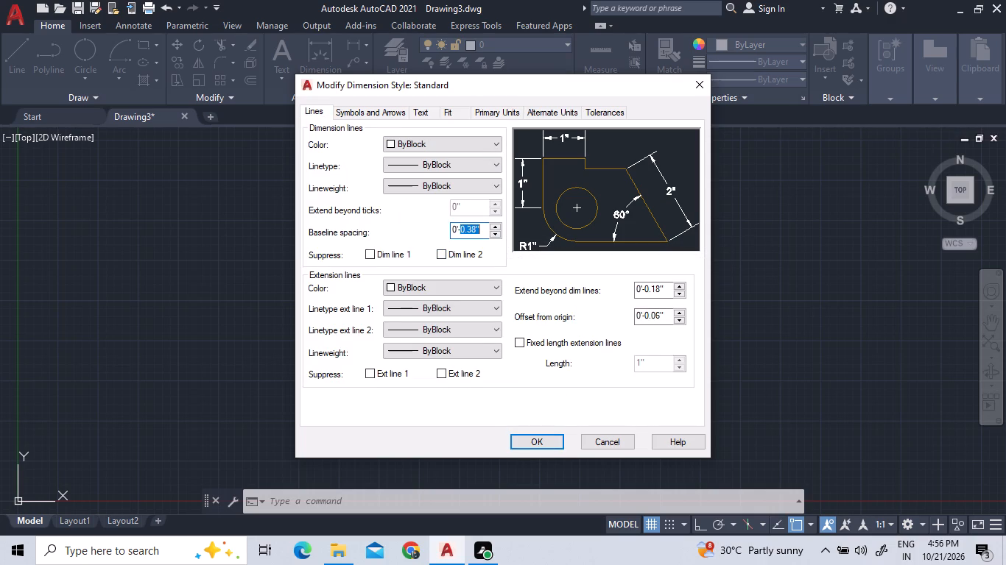
pyautogui.press('8')
pyautogui.hotkey('shift', '"')
pyautogui.press('Return')
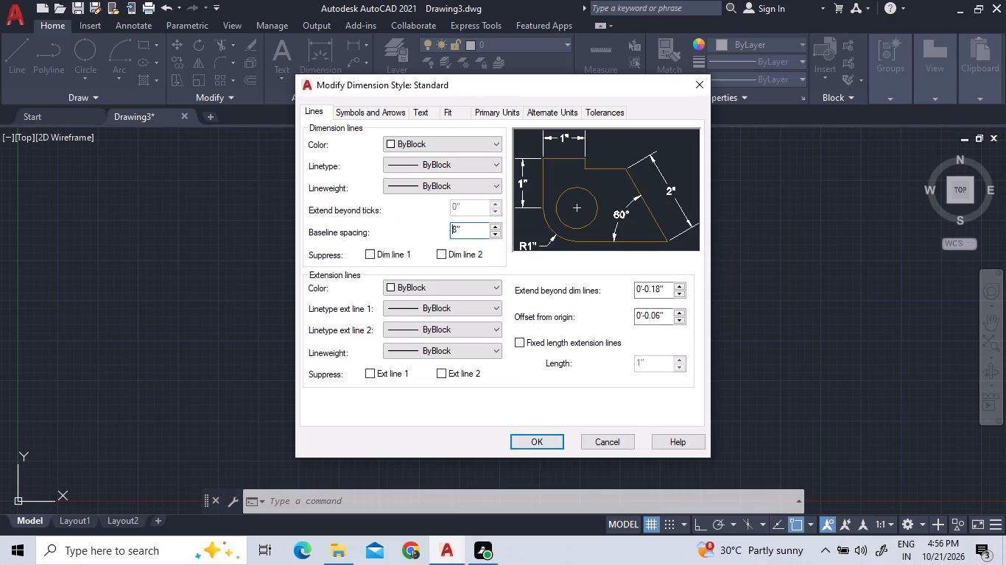
# Set the dimension style's arrow size to 6".
pyautogui.click(365, 105)
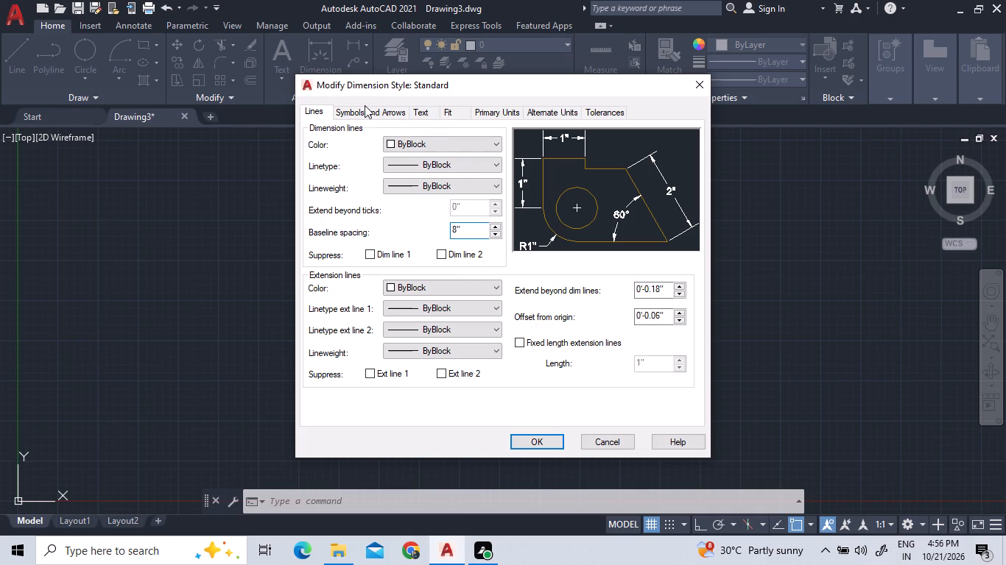
pyautogui.click(361, 110)
pyautogui.click(348, 263)
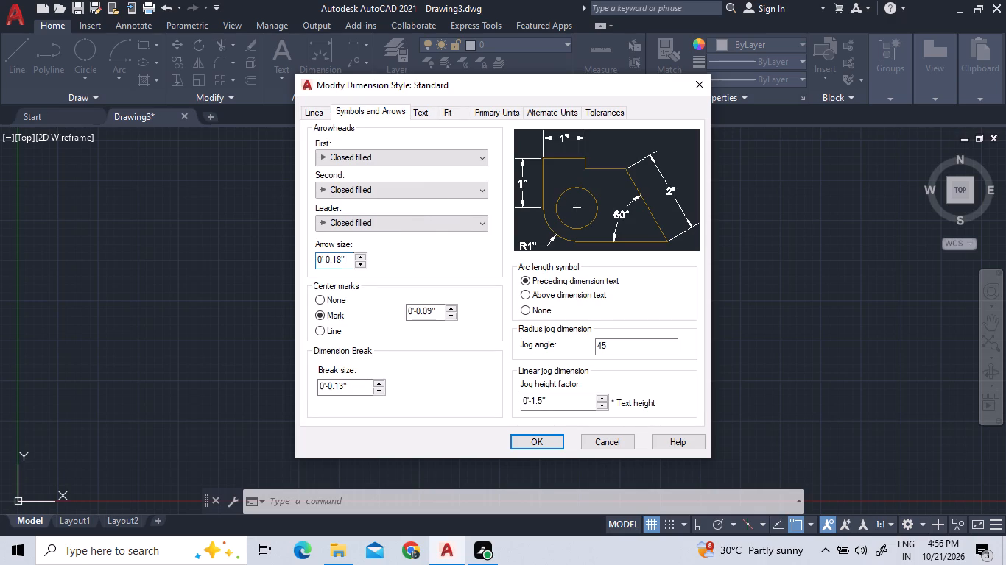
pyautogui.press('BackSpace')
pyautogui.press('BackSpace')
pyautogui.press('BackSpace')
pyautogui.press('BackSpace')
pyautogui.press('BackSpace')
pyautogui.press('4')
pyautogui.press('BackSpace')
pyautogui.write('6"')
pyautogui.press('Return')
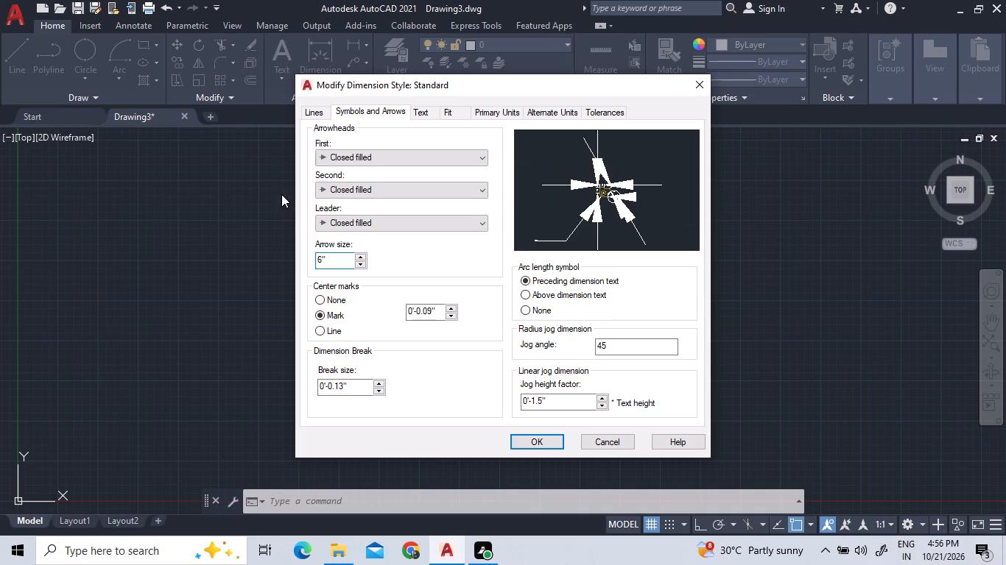
# Set the dimension text height to 6" and save the modified Standard dimension style.
pyautogui.click(433, 114)
pyautogui.click(479, 219)
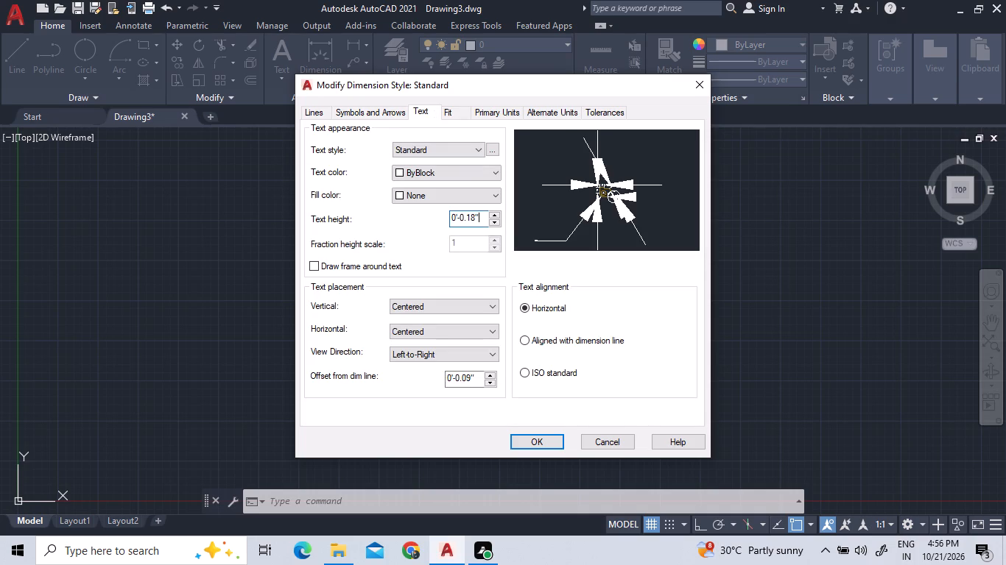
pyautogui.press('BackSpace')
pyautogui.press('BackSpace')
pyautogui.press('BackSpace')
pyautogui.press('BackSpace')
pyautogui.press('BackSpace')
pyautogui.write('6"')
pyautogui.press('Return')
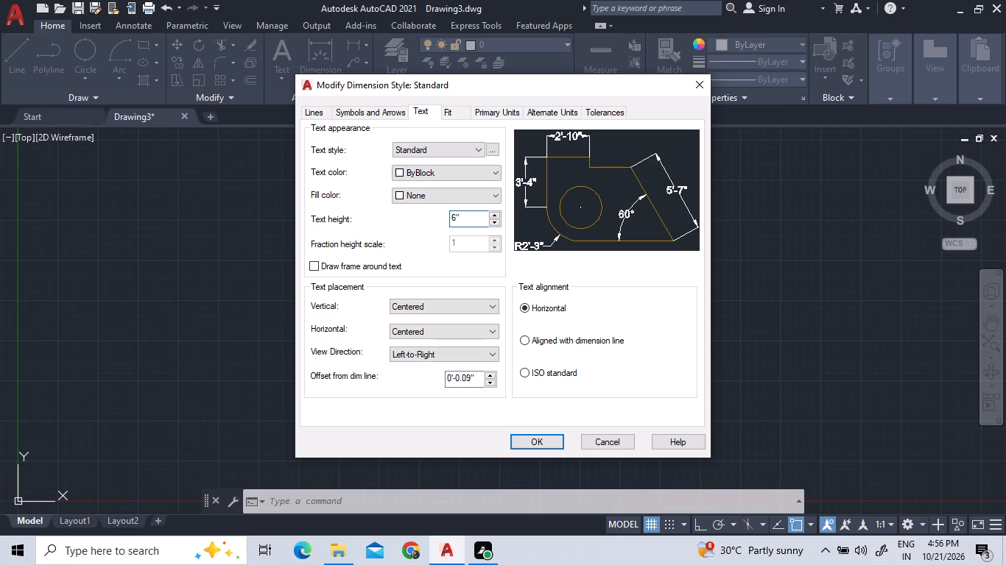
pyautogui.click(548, 448)
pyautogui.click(604, 387)
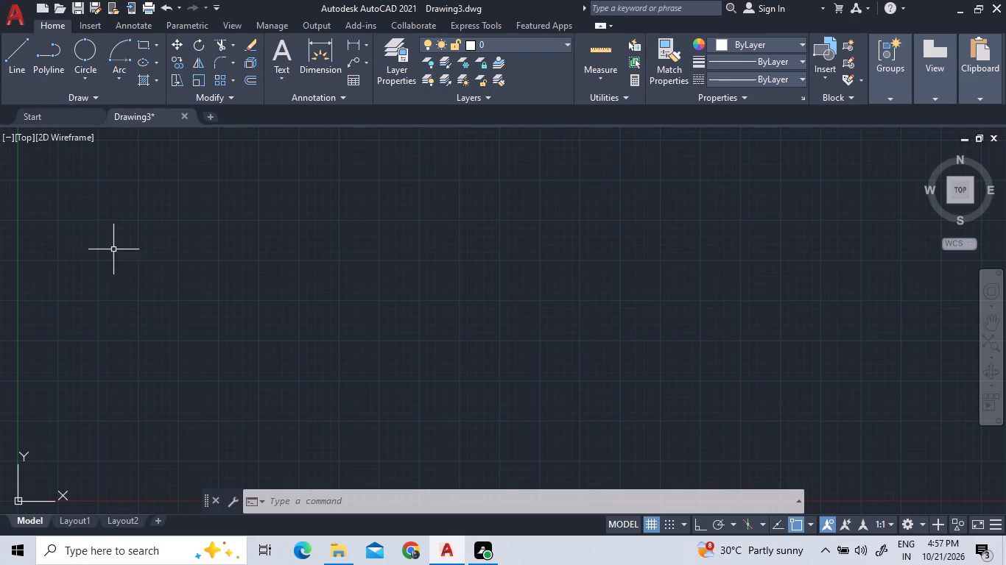
# Set the model space limits with the lower corner at the default origin and the upper corner at 150',150'.
pyautogui.write('LIMI')
pyautogui.press('t')
pyautogui.press('s')
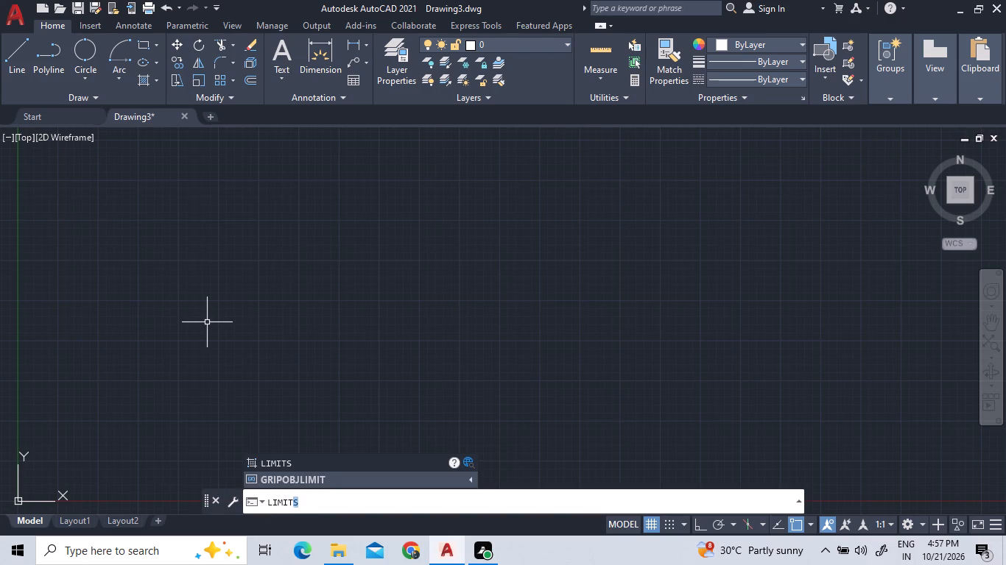
pyautogui.press('Return')
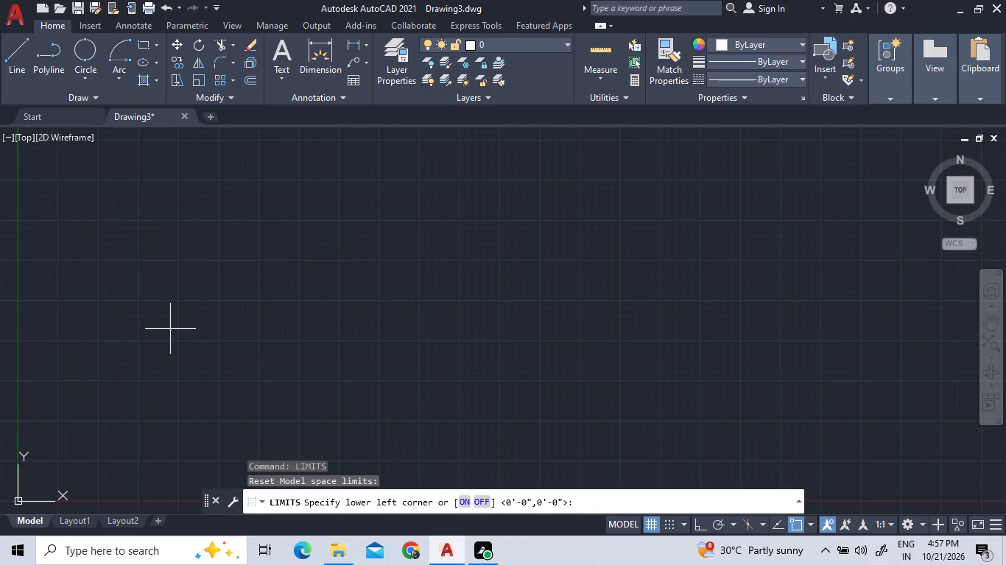
pyautogui.press('Return')
pyautogui.press('1')
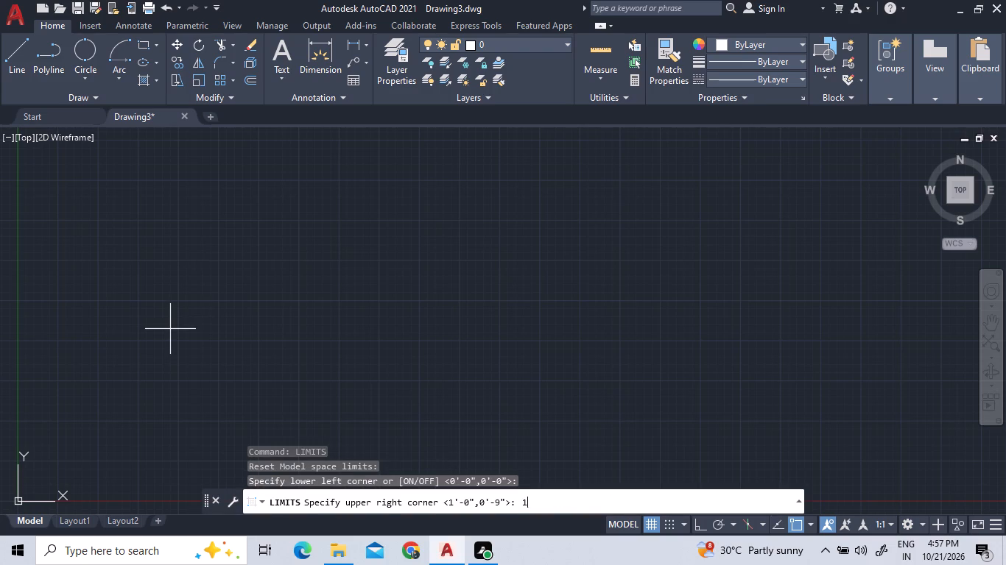
pyautogui.write('00')
pyautogui.press('BackSpace')
pyautogui.press('BackSpace')
pyautogui.write("50'")
pyautogui.write(",150'")
pyautogui.press('Return')
pyautogui.write('Z A')
pyautogui.press('space')
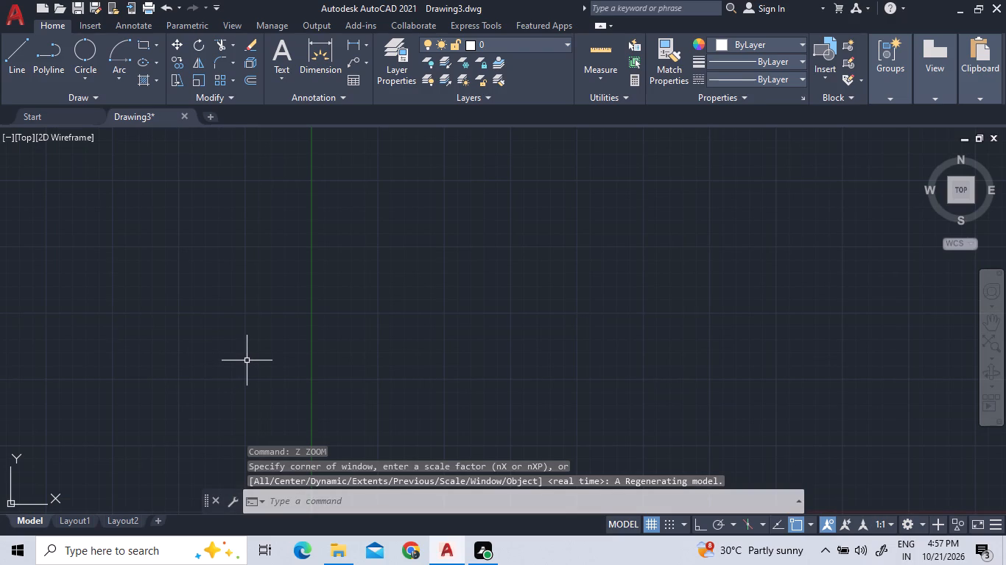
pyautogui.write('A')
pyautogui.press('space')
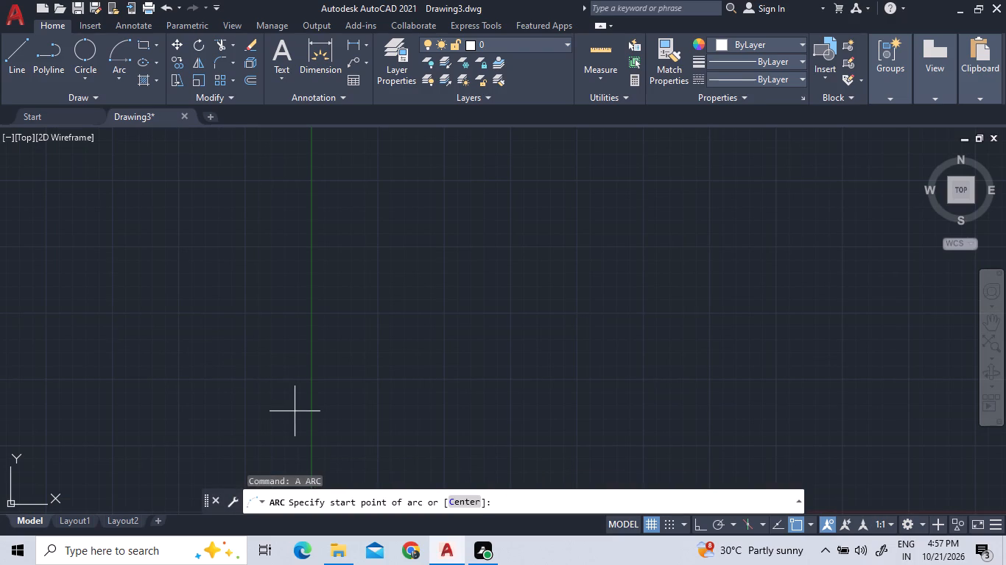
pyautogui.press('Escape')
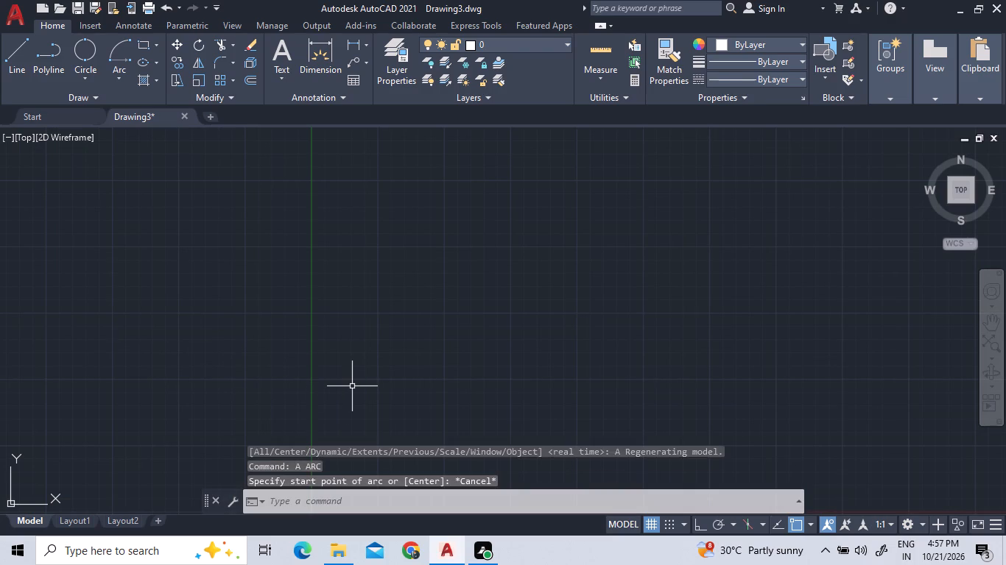
# Draw a rectangle 6' long and 4'4" wide in the open area left of the vertical axis line.
pyautogui.press('Escape')
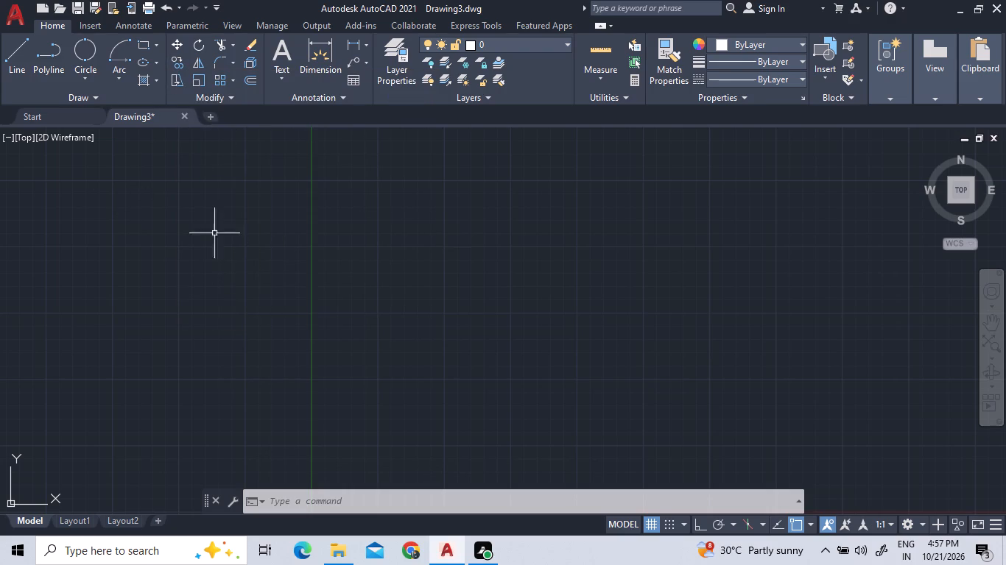
pyautogui.click(141, 42)
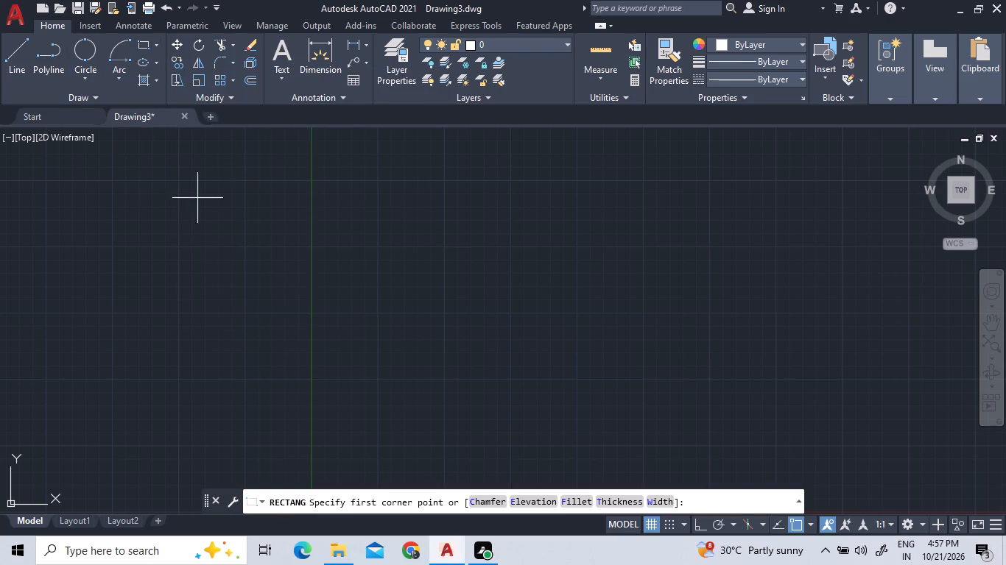
pyautogui.click(186, 182)
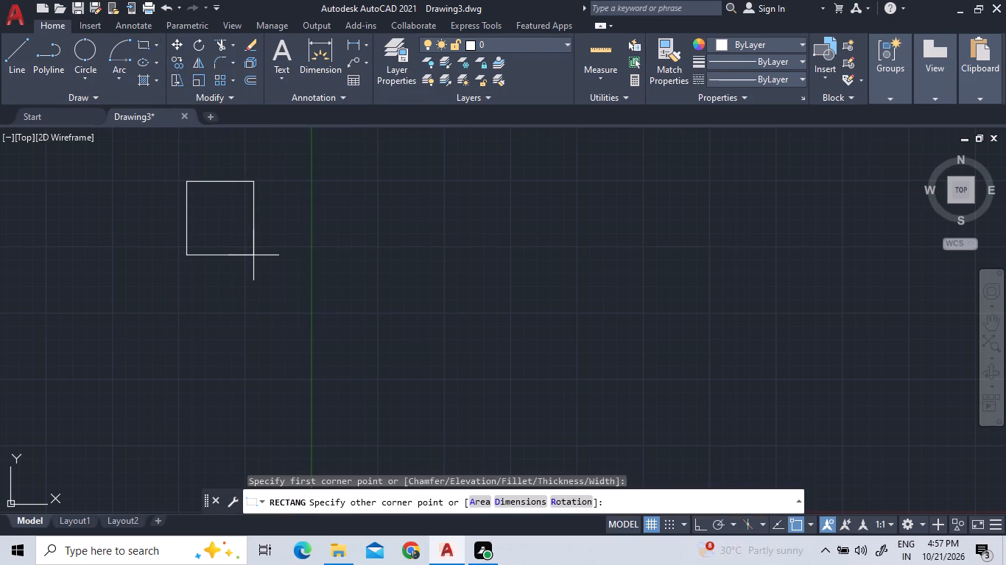
pyautogui.write('D')
pyautogui.press('space')
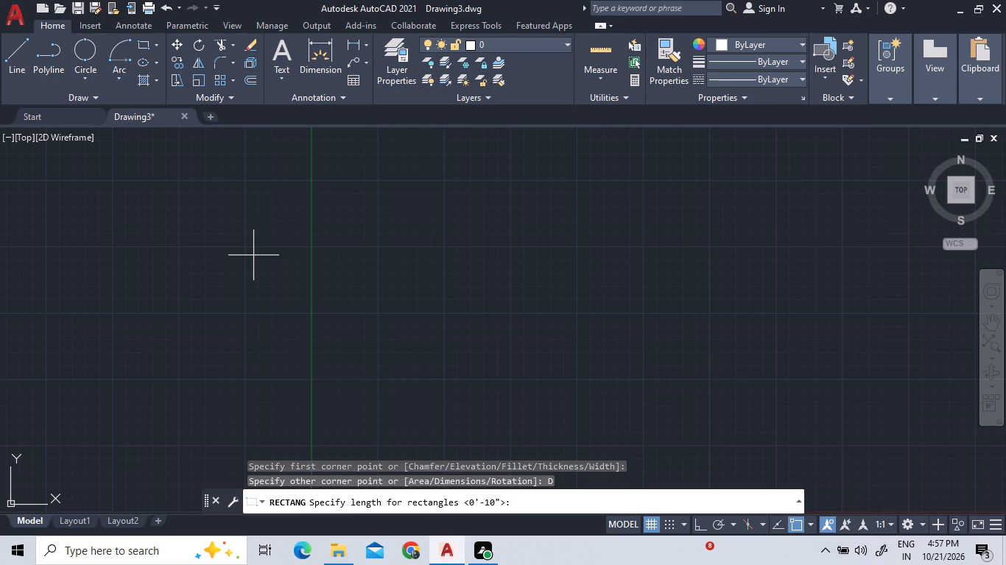
pyautogui.press('5')
pyautogui.press('BackSpace')
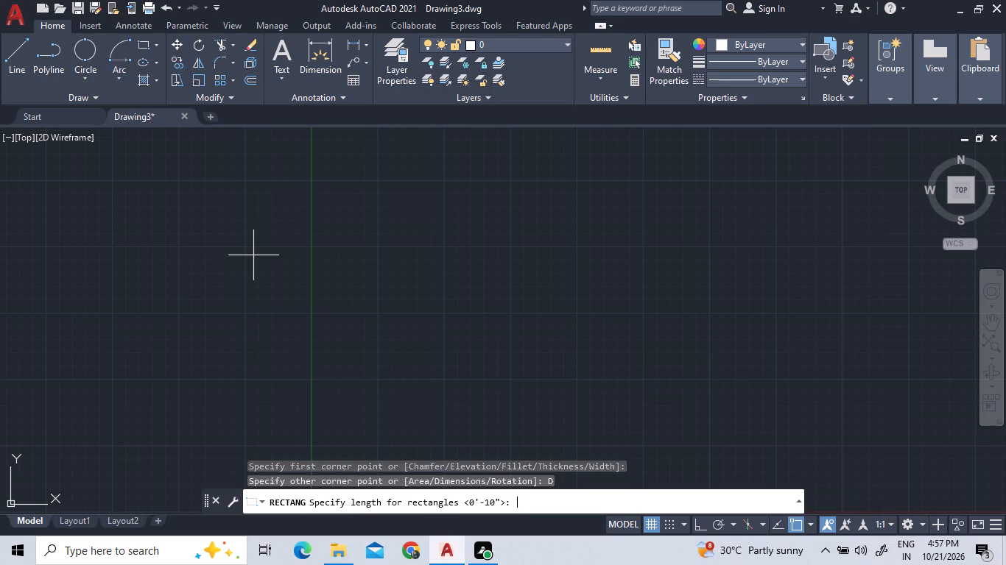
pyautogui.write("6'")
pyautogui.press('Return')
pyautogui.write("4'")
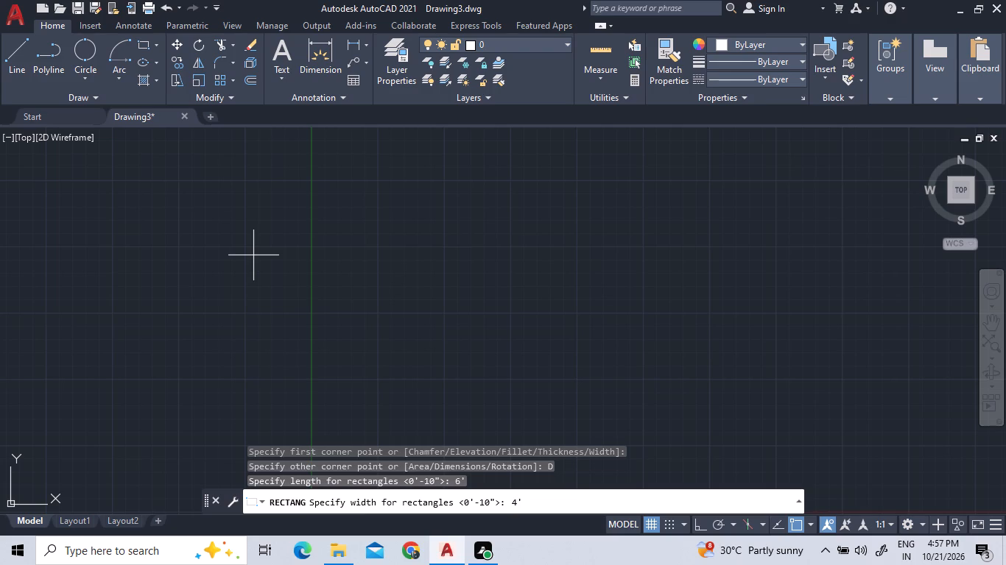
pyautogui.write('4"')
pyautogui.press('Return')
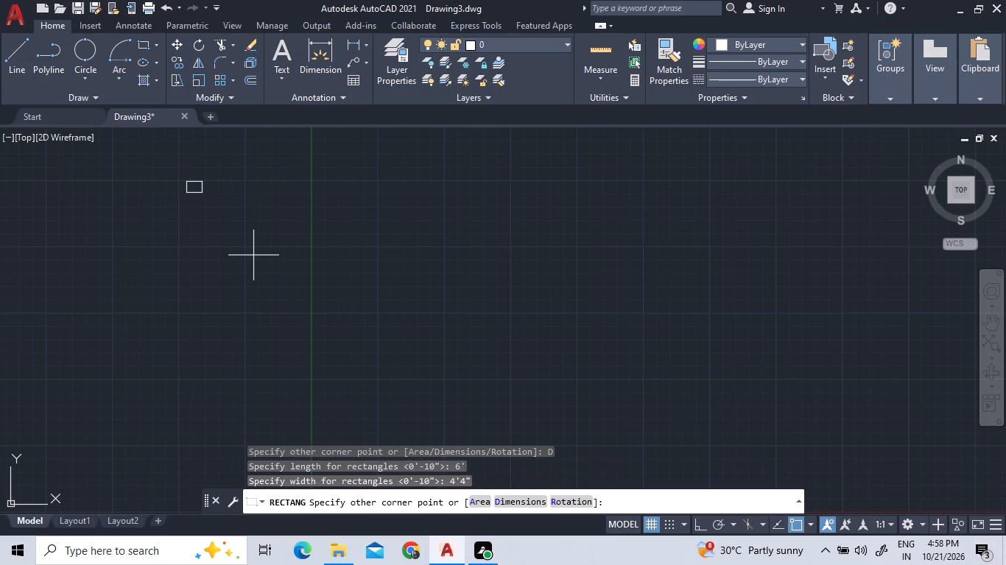
pyautogui.click(280, 243)
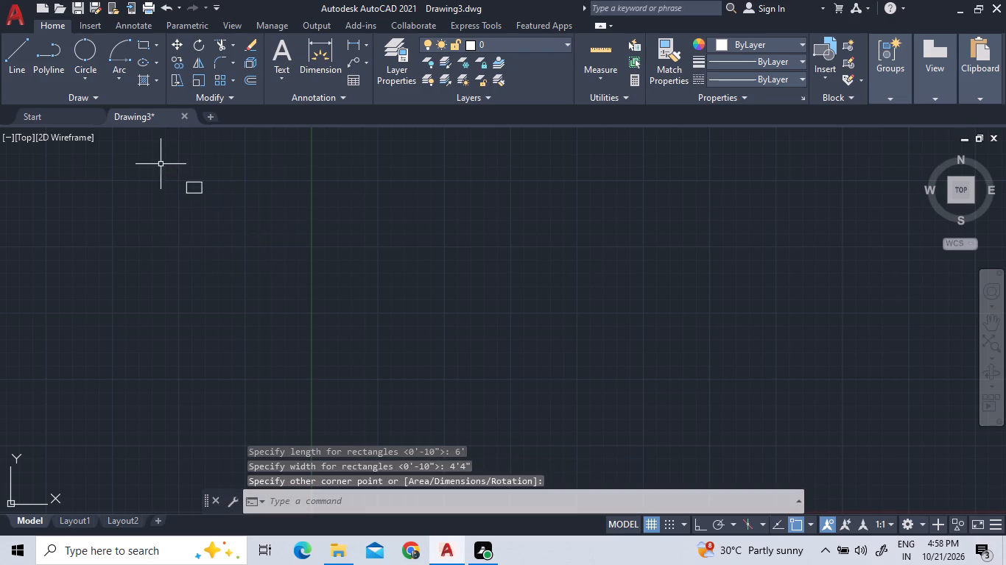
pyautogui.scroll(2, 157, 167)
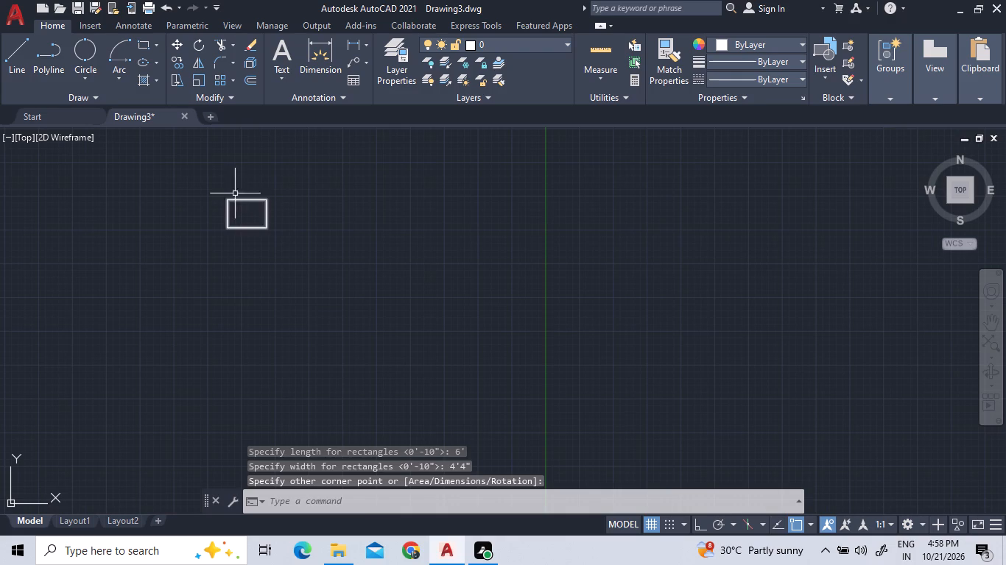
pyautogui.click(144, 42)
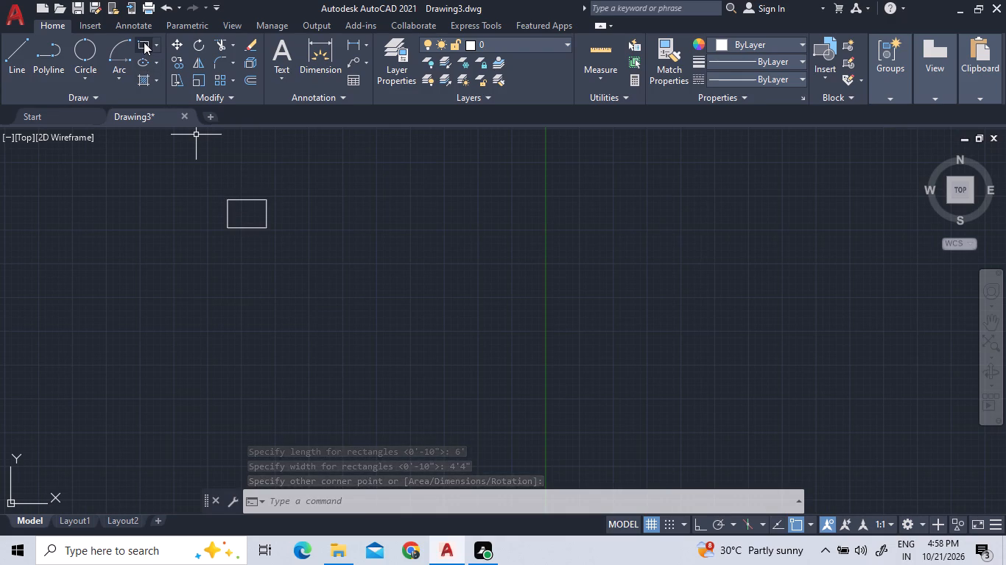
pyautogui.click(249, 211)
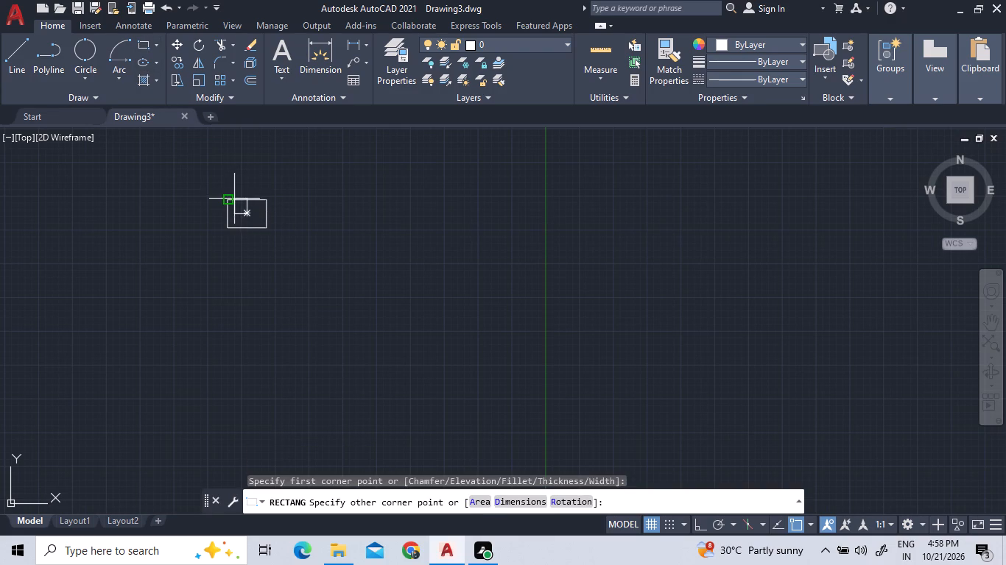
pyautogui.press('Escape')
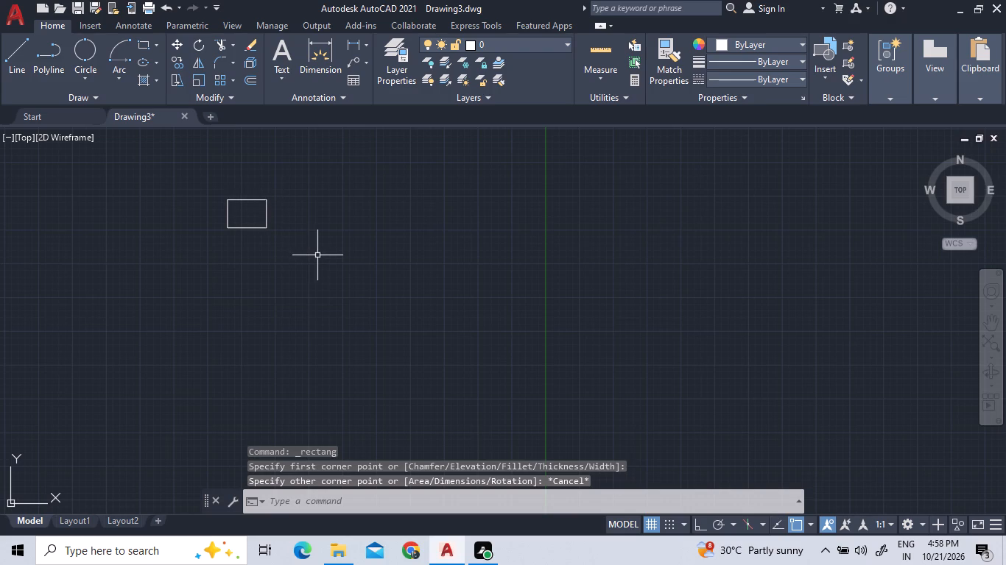
# Explode the 6' by 4'4" rectangle into separate lines.
pyautogui.click(266, 218)
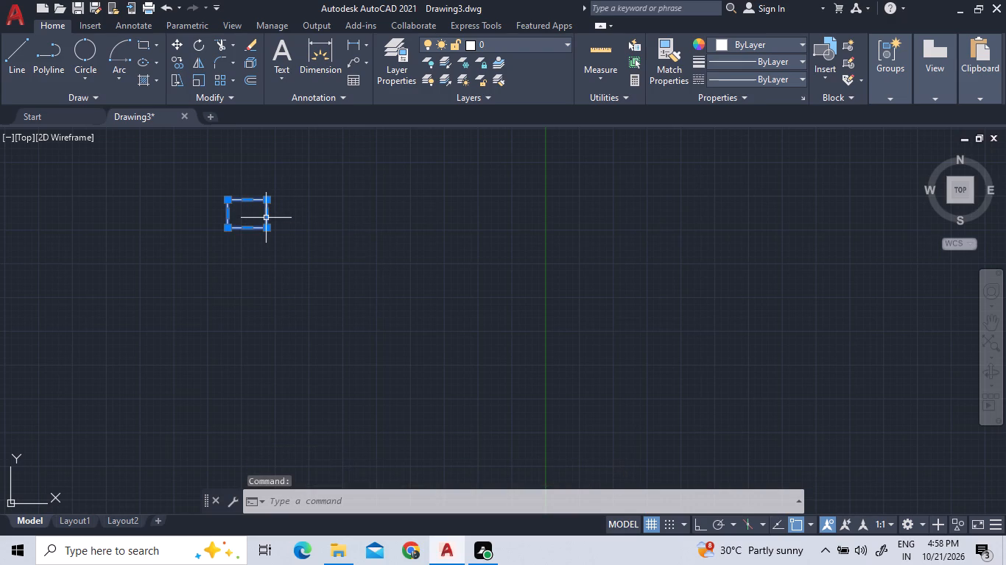
pyautogui.write('X')
pyautogui.press('space')
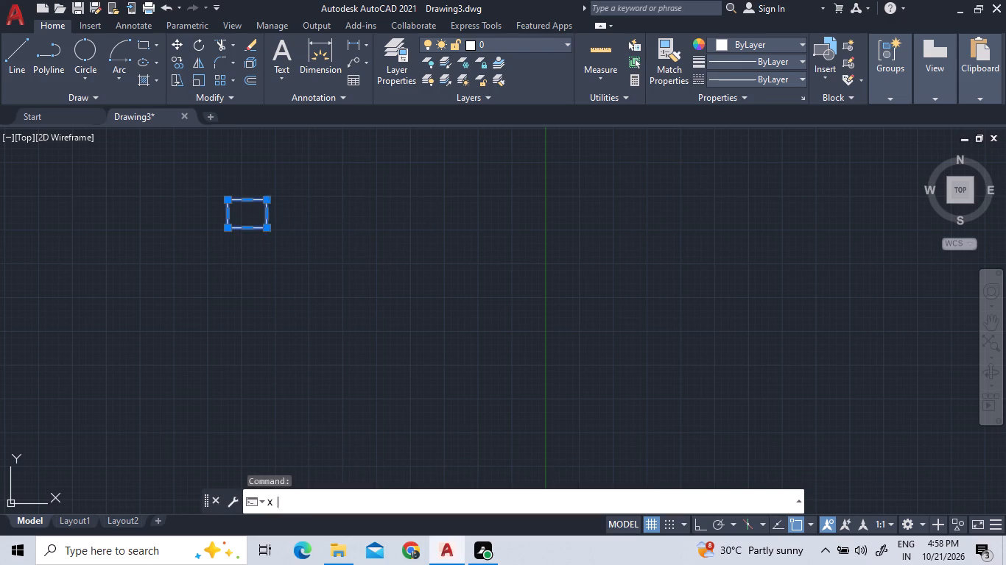
# Offset all four sides of the exploded rectangle outward by 9" to form the outer wall lines.
pyautogui.moveTo(287, 247); pyautogui.dragTo(281, 247)
pyautogui.click(200, 183)
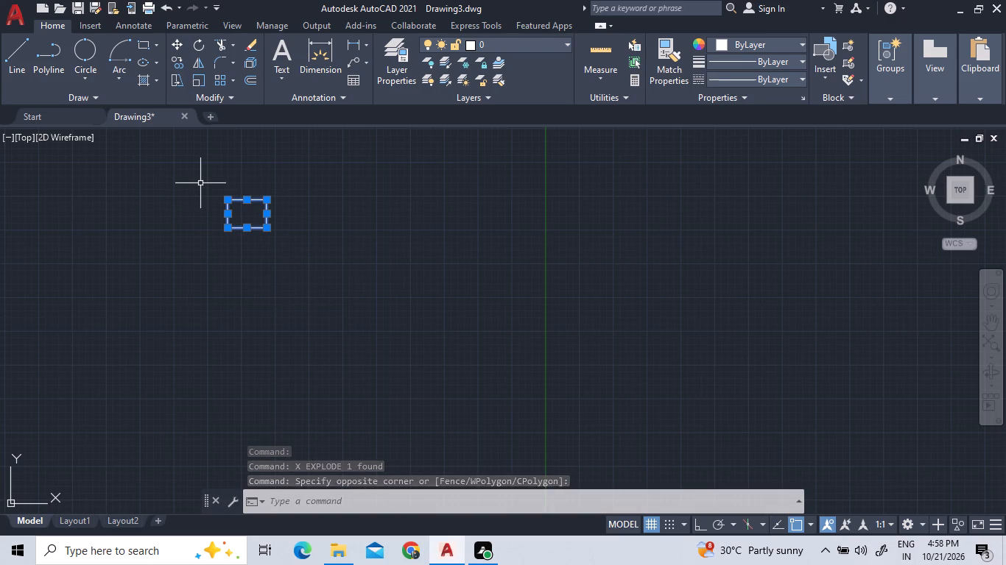
pyautogui.press('o')
pyautogui.press('Return')
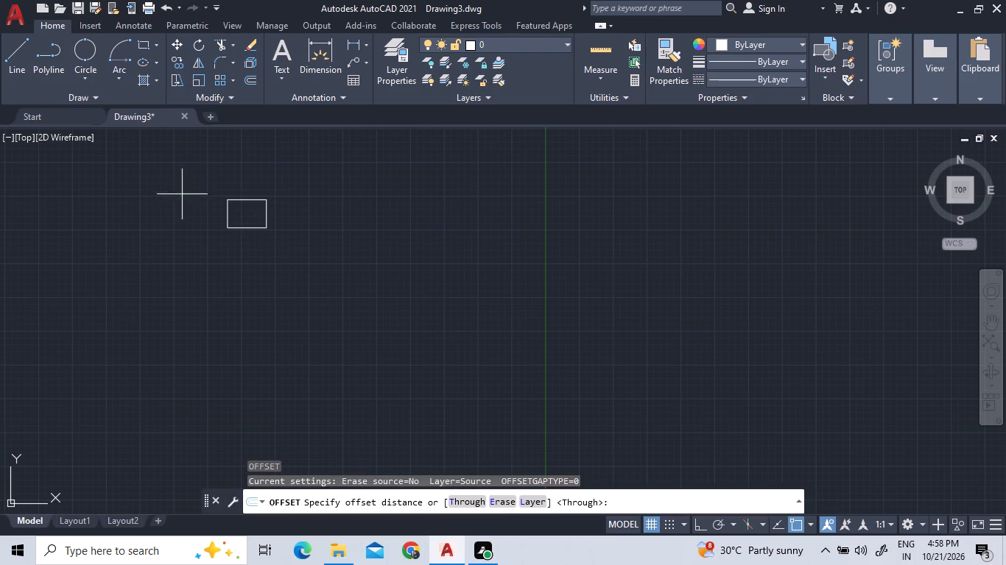
pyautogui.write('9"')
pyautogui.press('Return')
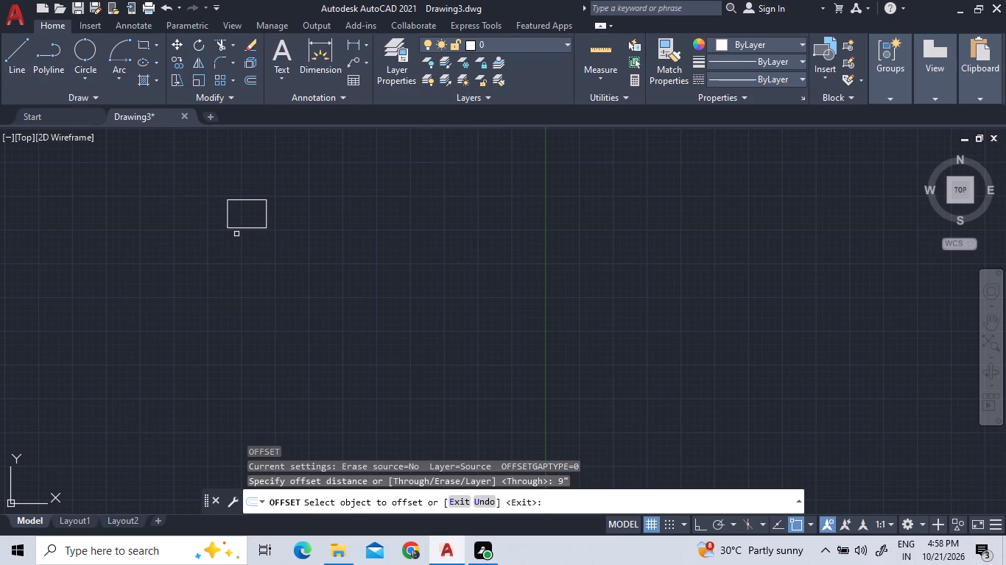
pyautogui.click(250, 199)
pyautogui.click(243, 188)
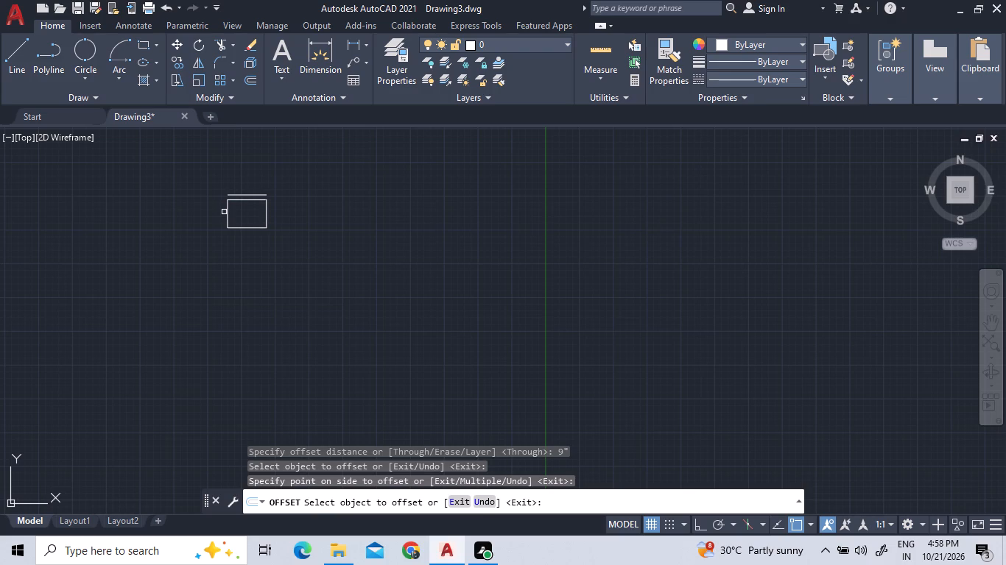
pyautogui.click(228, 212)
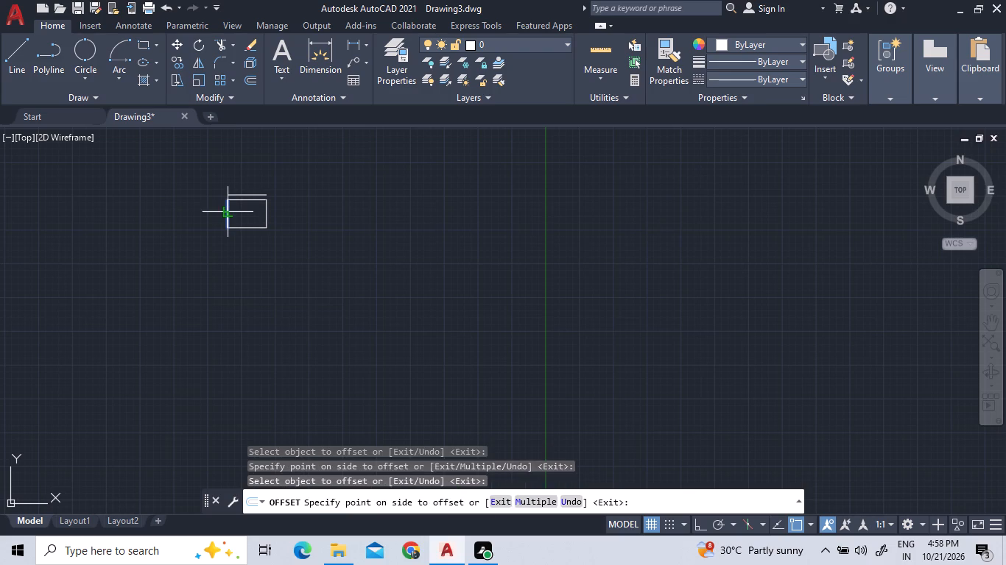
pyautogui.click(222, 208)
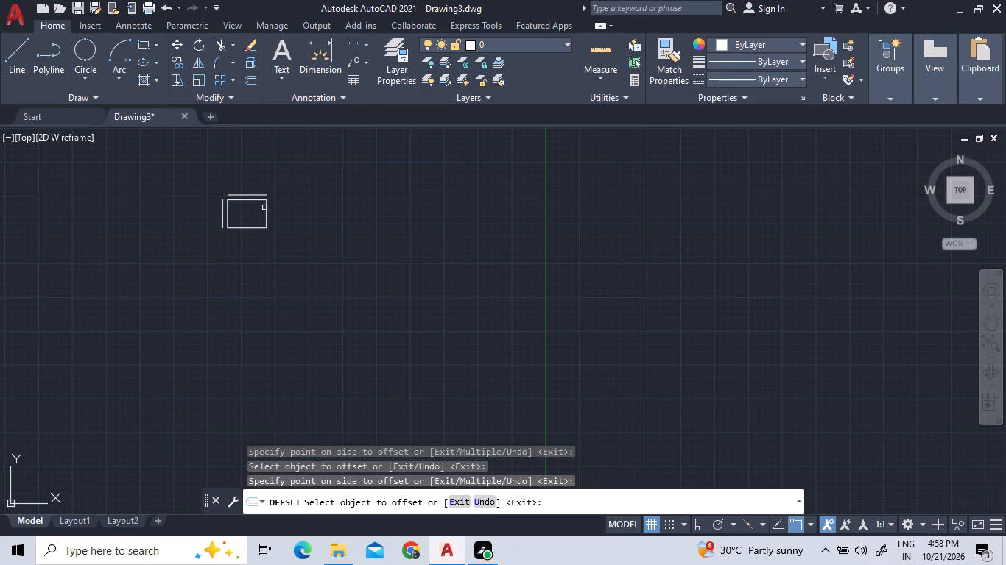
pyautogui.click(268, 209)
pyautogui.click(282, 210)
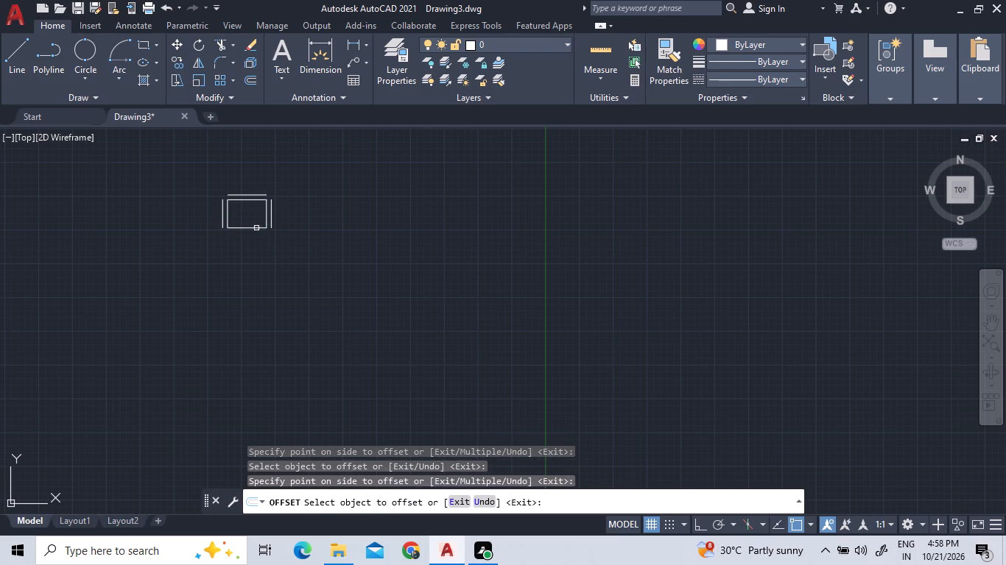
pyautogui.click(256, 228)
pyautogui.click(253, 239)
pyautogui.rightClick(264, 182)
pyautogui.click(278, 183)
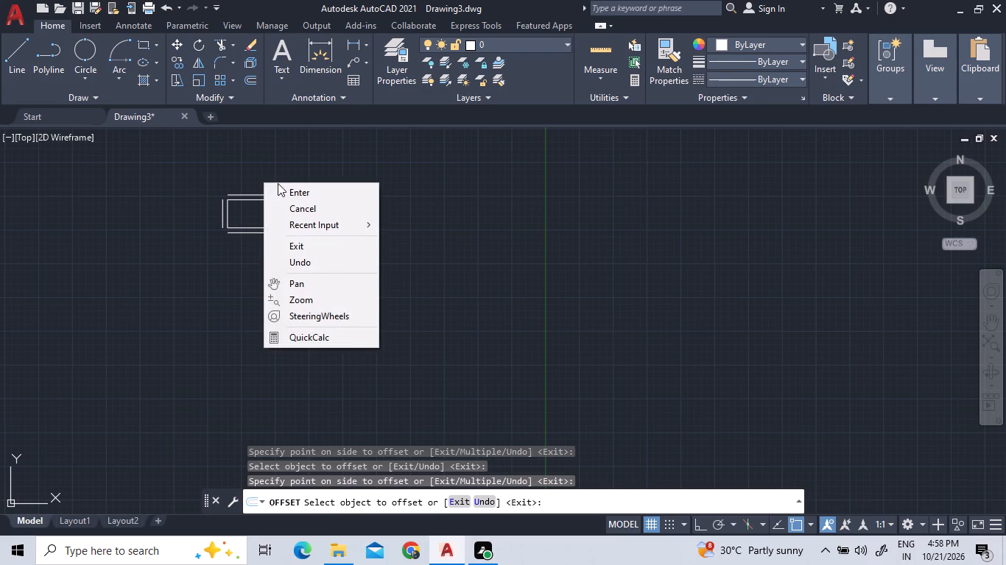
pyautogui.click(280, 192)
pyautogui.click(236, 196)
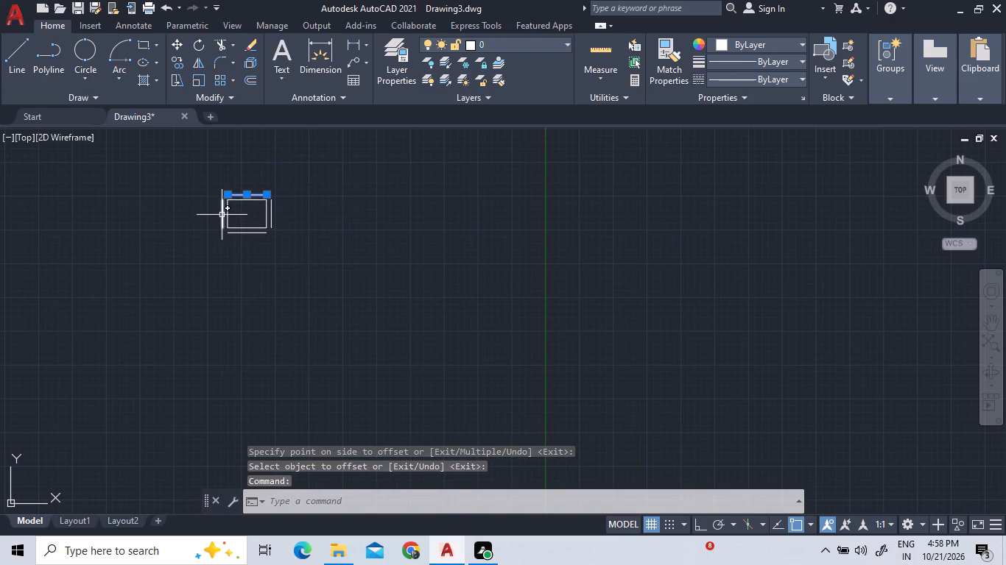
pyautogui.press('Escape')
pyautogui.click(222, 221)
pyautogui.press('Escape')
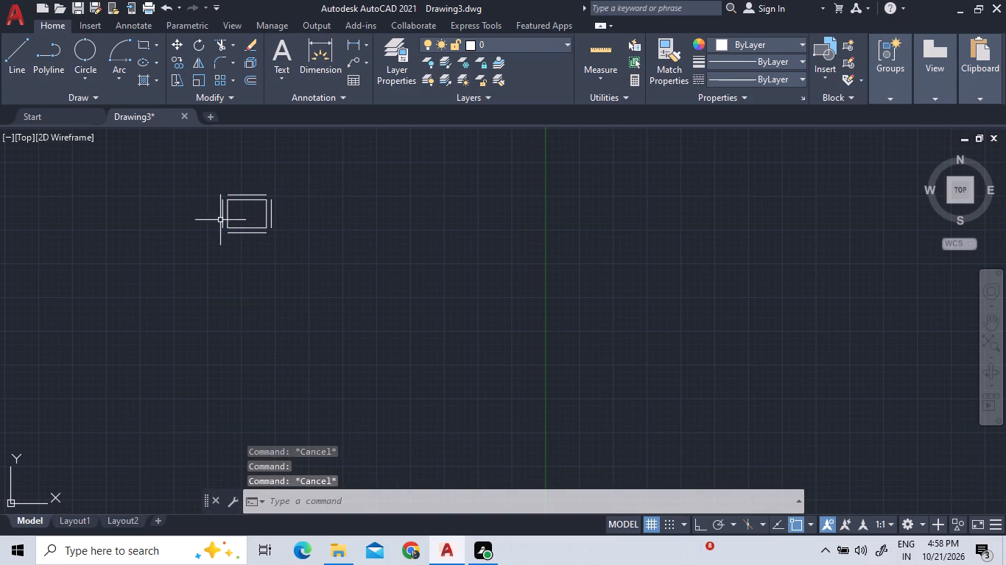
# Fillet the outer offset lines into square corners at the upper-left, lower-right and upper-right of the room outline.
pyautogui.press('f')
pyautogui.press('space')
pyautogui.click(221, 217)
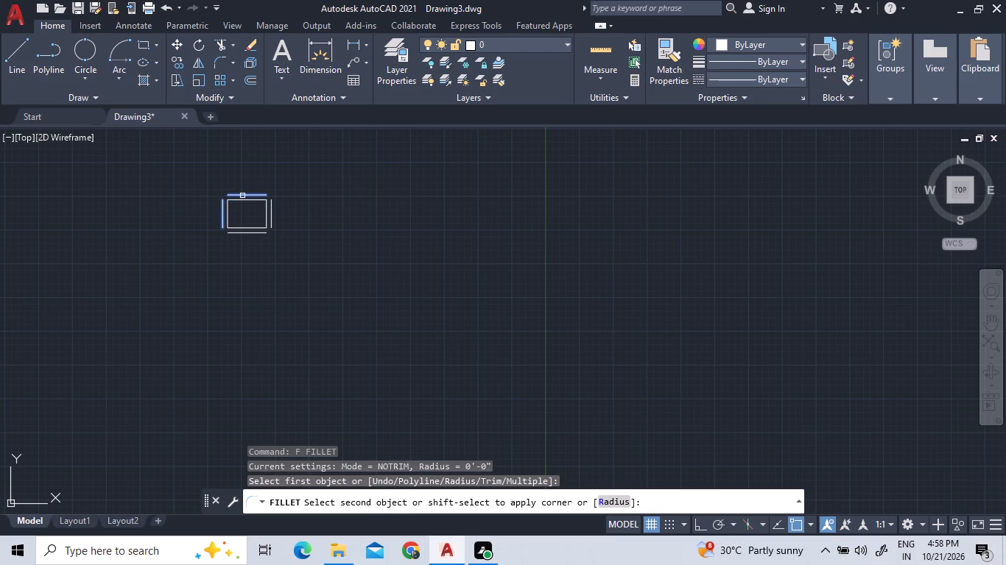
pyautogui.keyDown('shift'); pyautogui.click(242, 193); pyautogui.keyUp('shift')
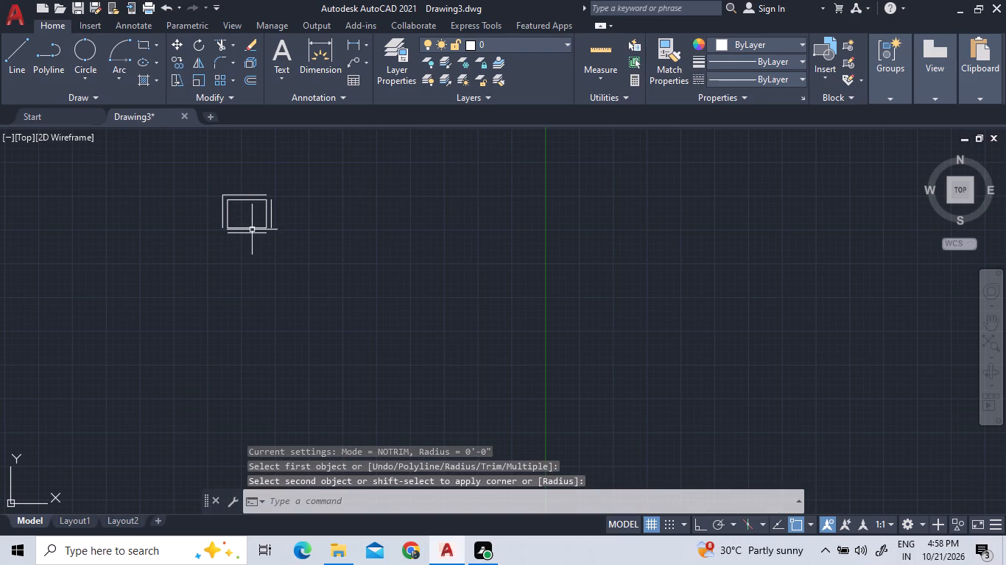
pyautogui.write('F')
pyautogui.press('space')
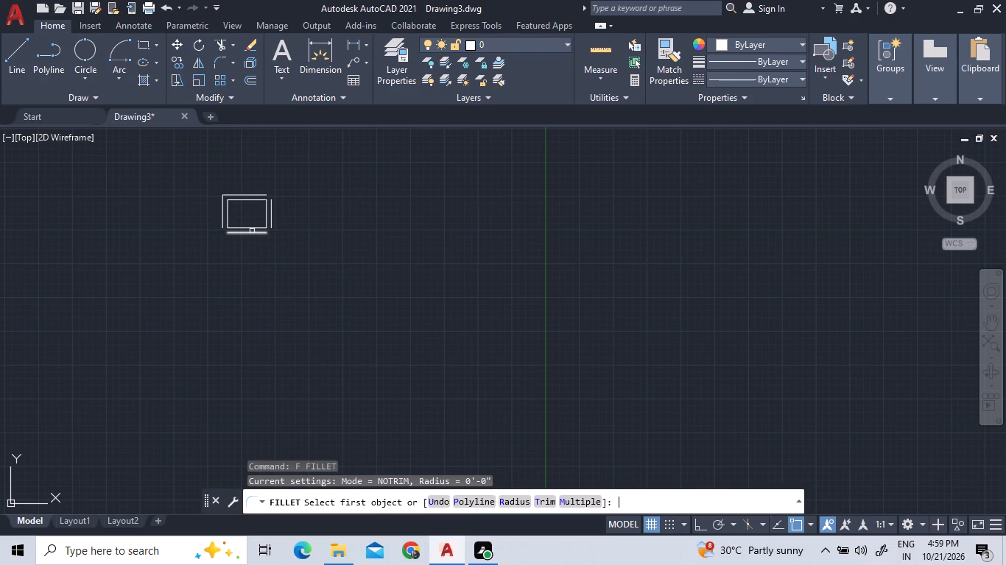
pyautogui.click(252, 232)
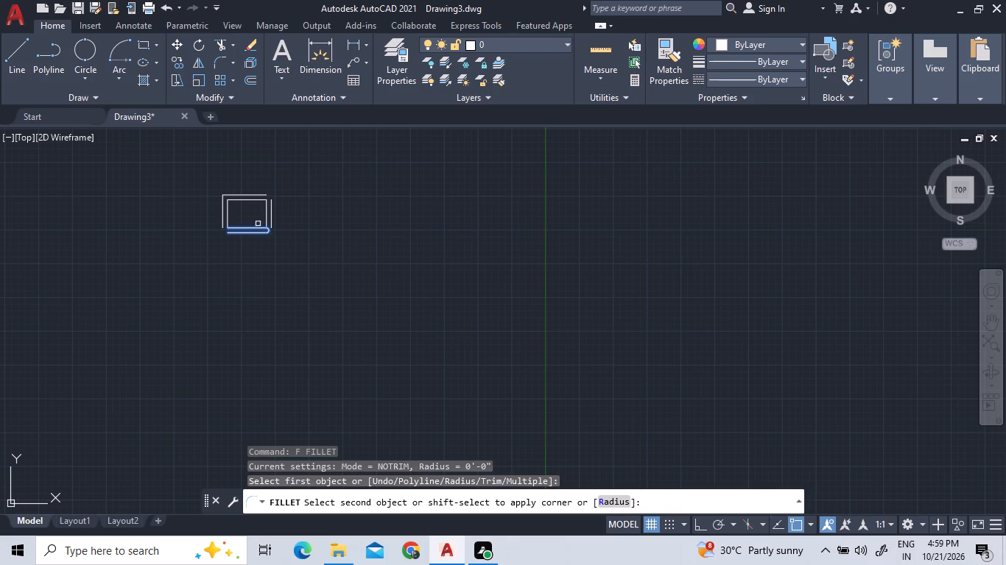
pyautogui.keyDown('shift'); pyautogui.click(272, 220); pyautogui.keyUp('shift')
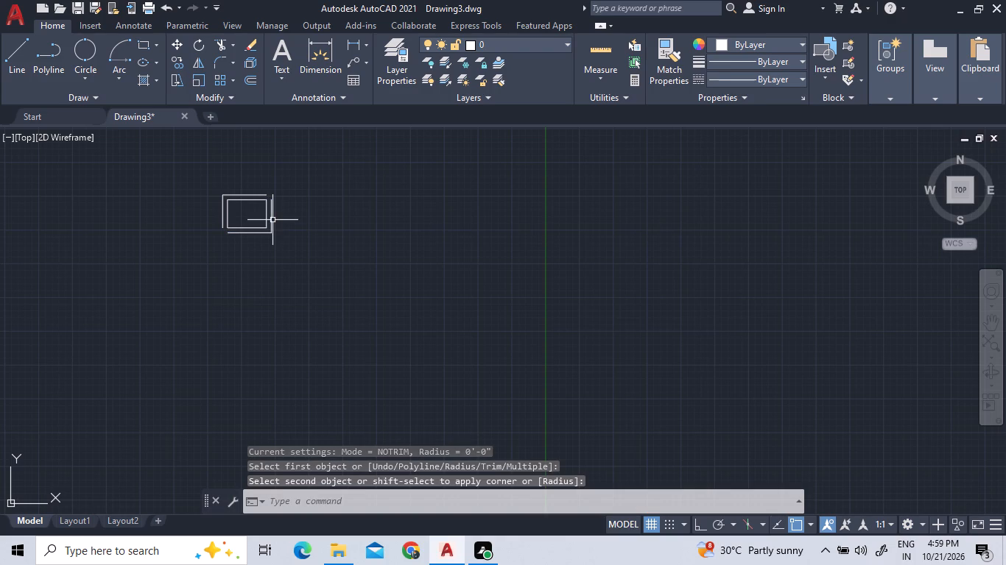
pyautogui.write('F')
pyautogui.press('space')
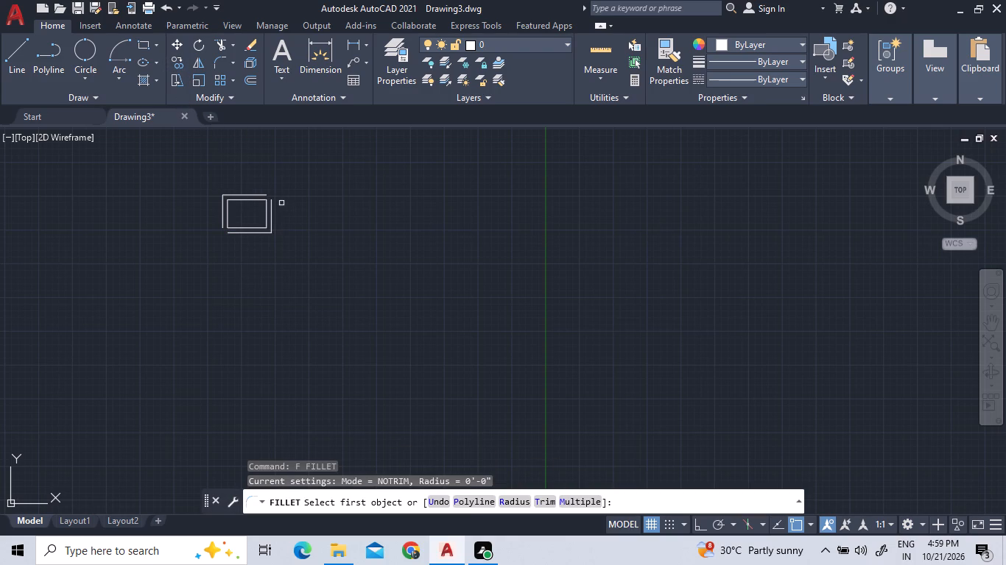
pyautogui.click(270, 207)
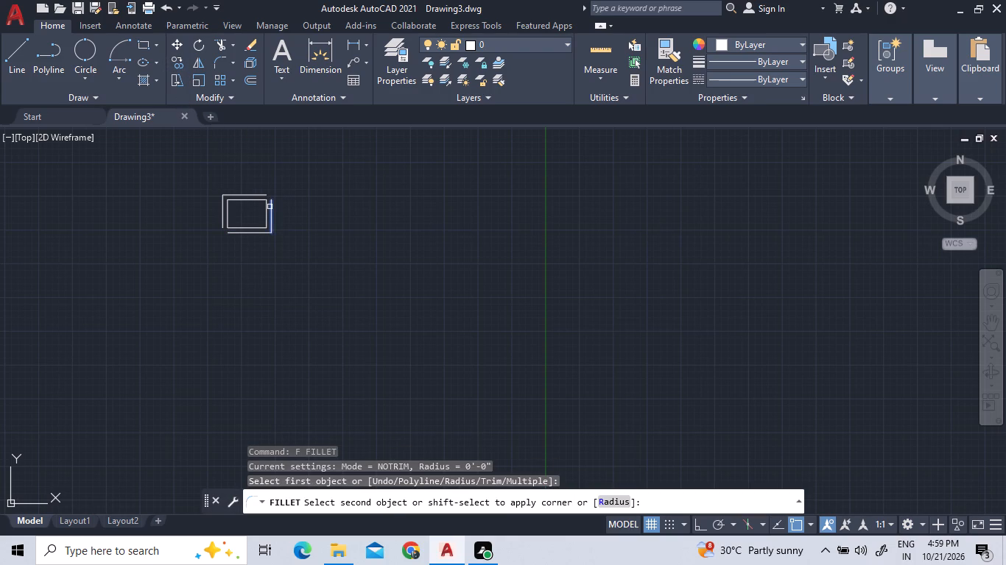
pyautogui.keyDown('shift'); pyautogui.click(254, 194); pyautogui.keyUp('shift')
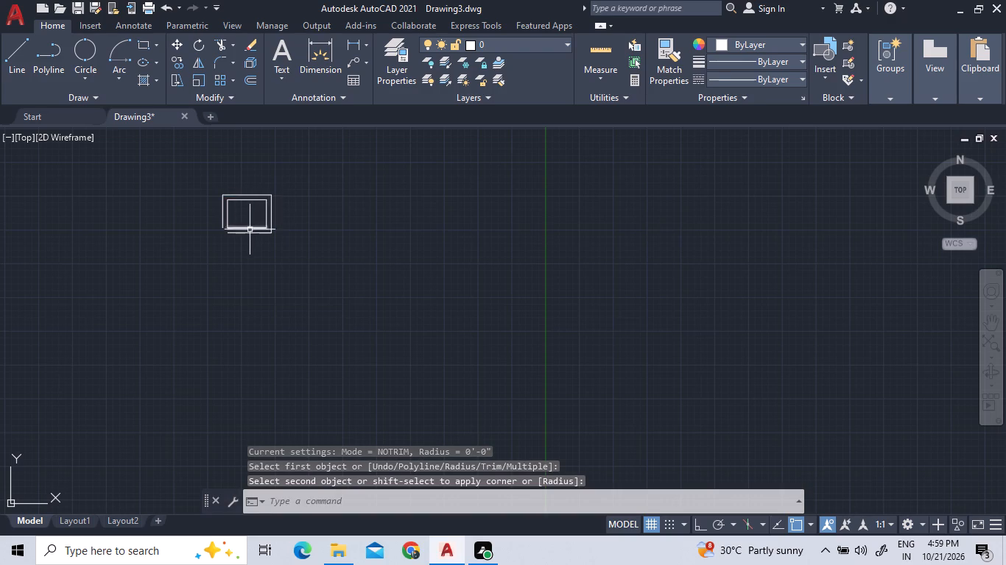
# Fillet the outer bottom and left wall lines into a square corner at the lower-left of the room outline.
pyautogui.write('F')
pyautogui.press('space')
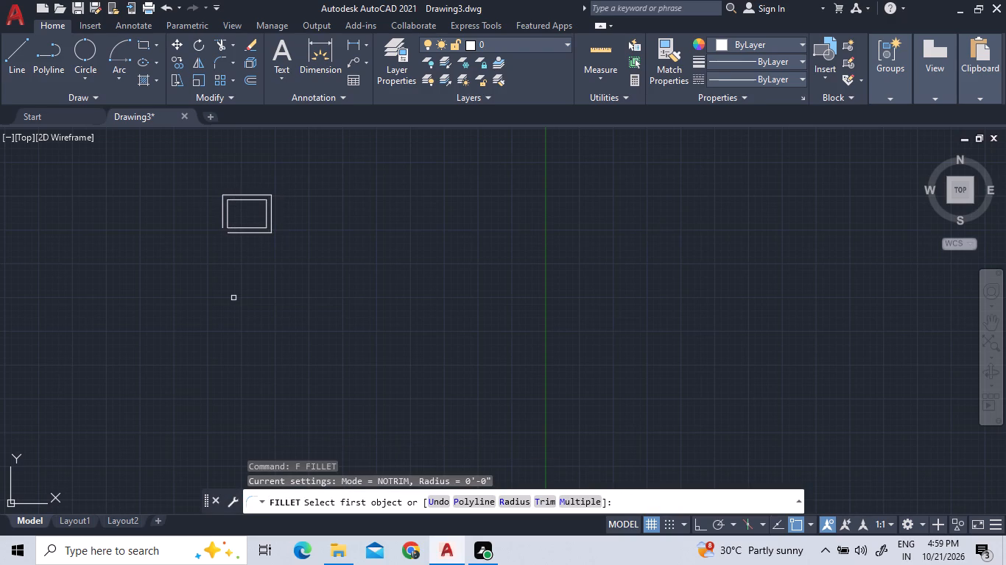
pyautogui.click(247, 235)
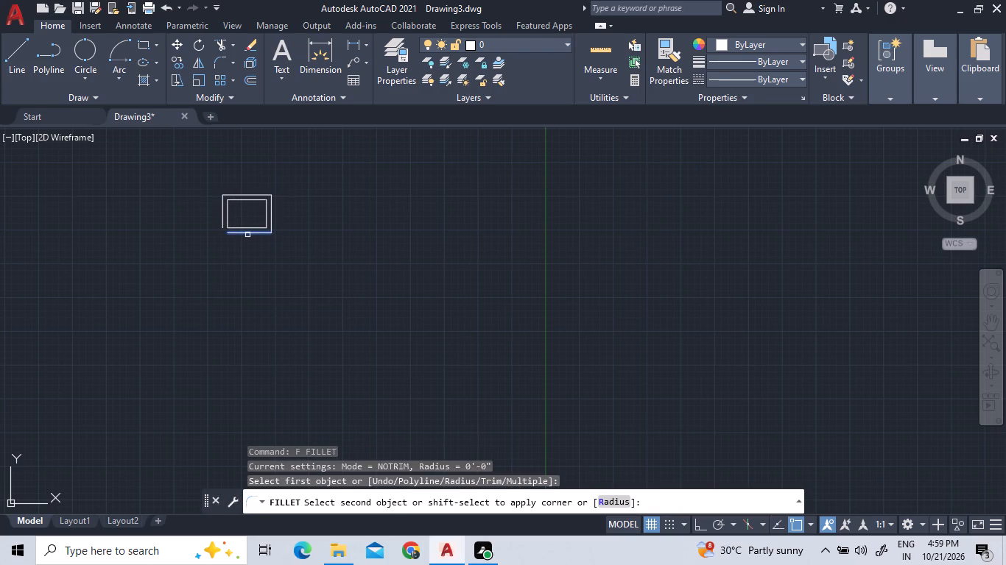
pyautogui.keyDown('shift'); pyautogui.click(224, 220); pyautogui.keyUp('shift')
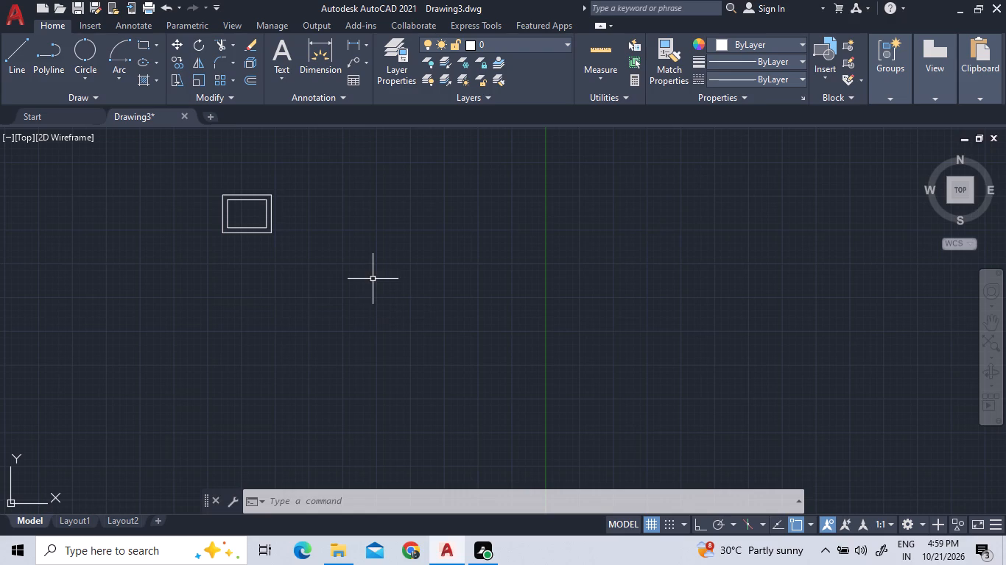
# Erase the four outer wall lines around the 6' by 4'4" room.
pyautogui.scroll(3, 370, 275)
pyautogui.scroll(-3, 371, 280)
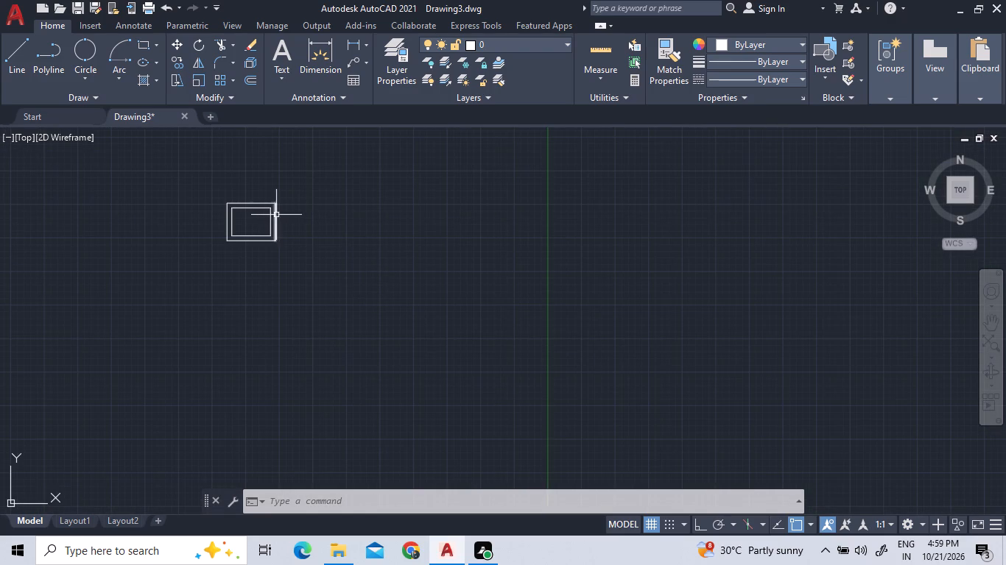
pyautogui.click(275, 215)
pyautogui.click(262, 235)
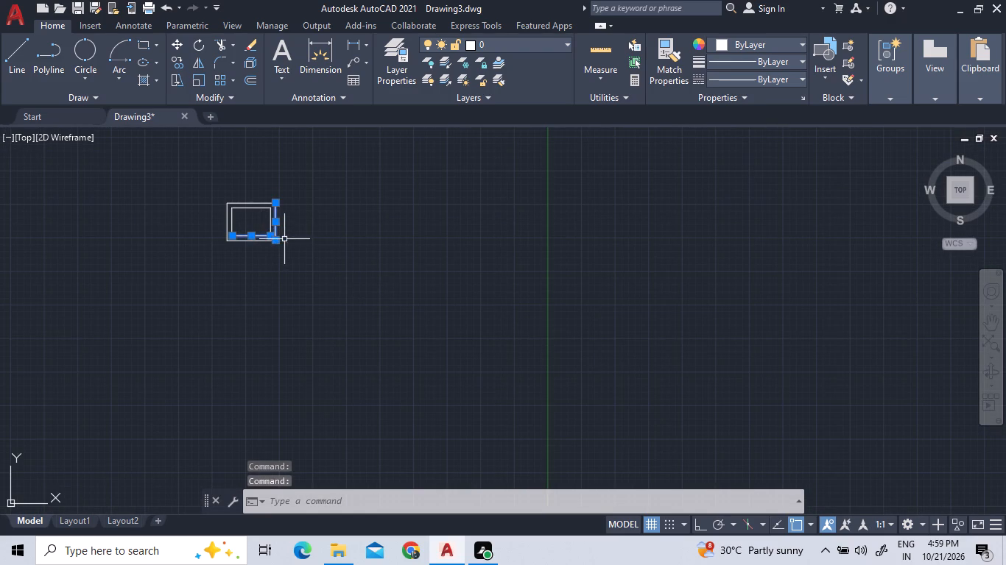
pyautogui.press('Escape')
pyautogui.click(260, 242)
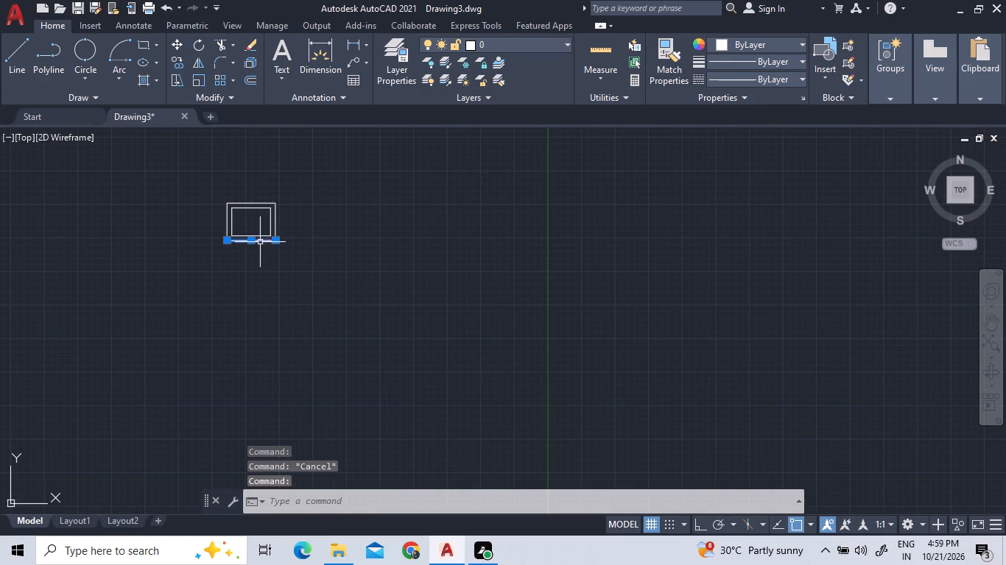
pyautogui.click(277, 232)
pyautogui.click(256, 203)
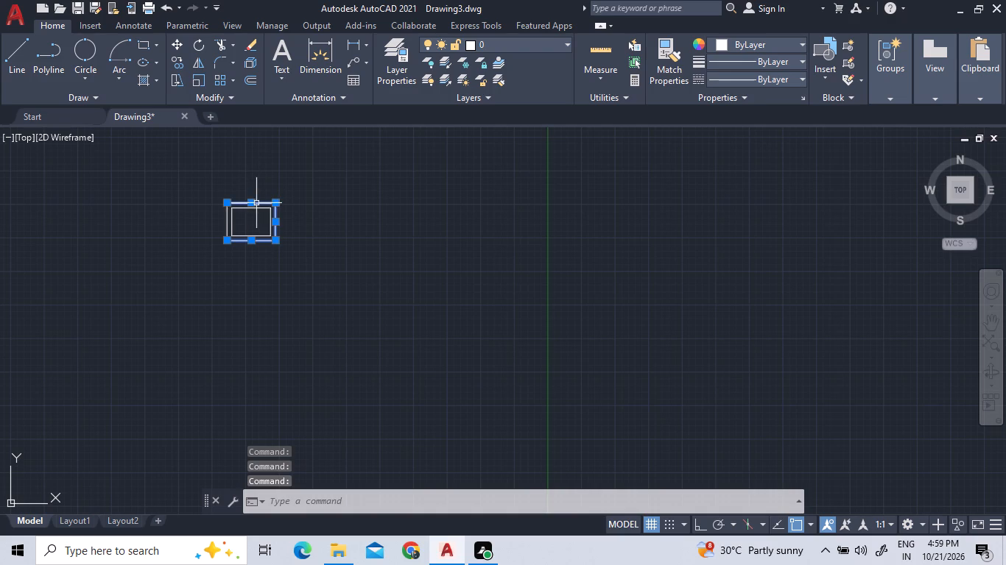
pyautogui.click(226, 216)
pyautogui.press('Delete')
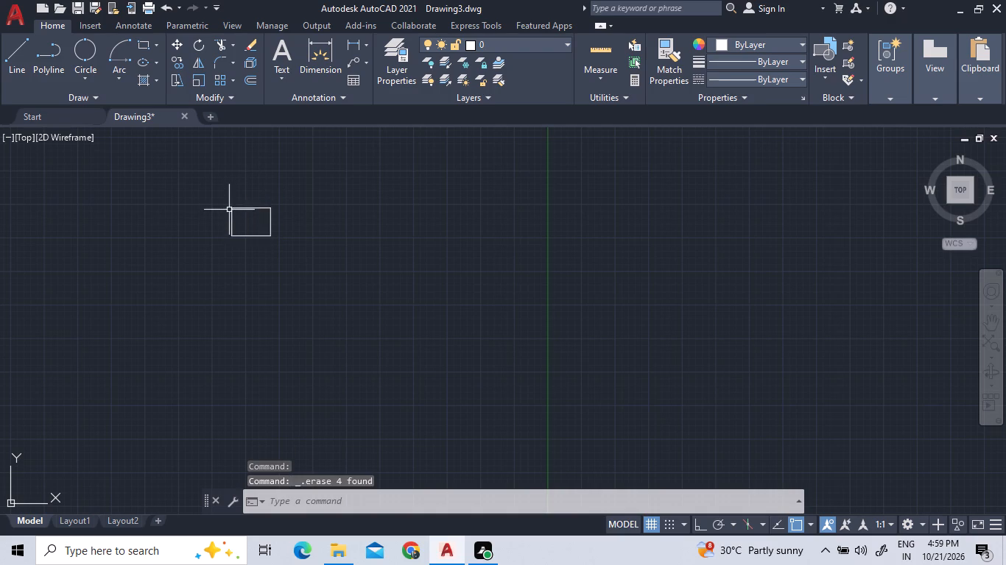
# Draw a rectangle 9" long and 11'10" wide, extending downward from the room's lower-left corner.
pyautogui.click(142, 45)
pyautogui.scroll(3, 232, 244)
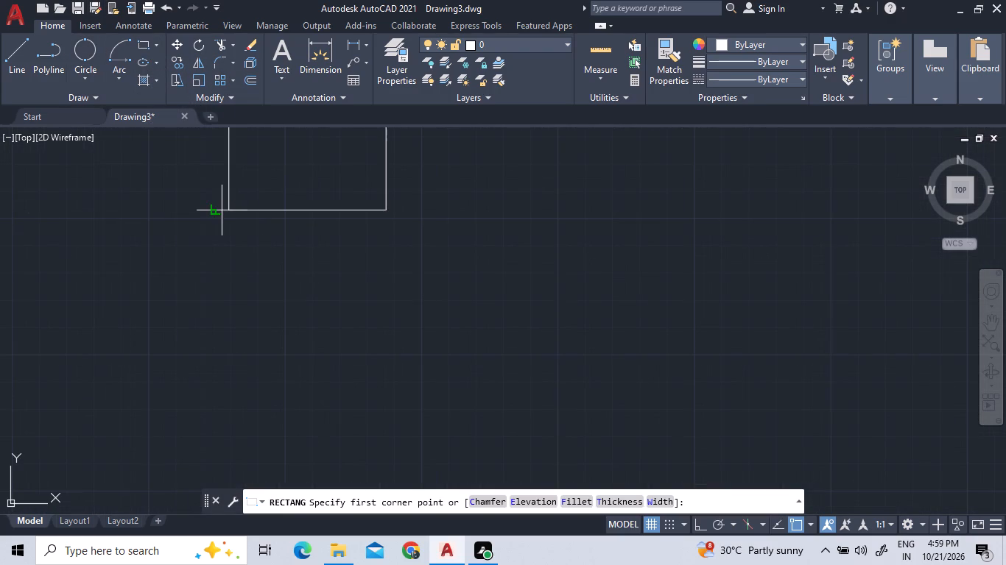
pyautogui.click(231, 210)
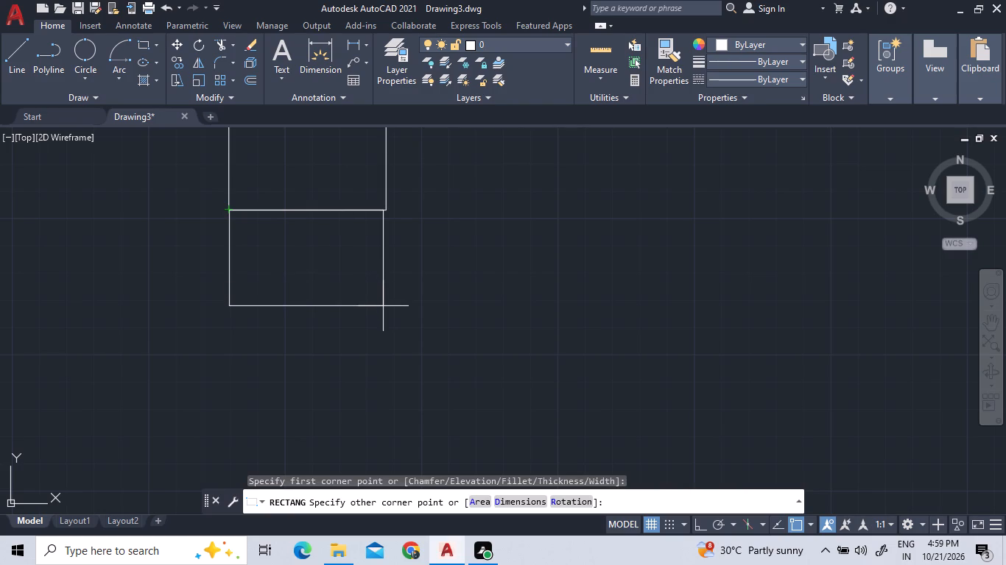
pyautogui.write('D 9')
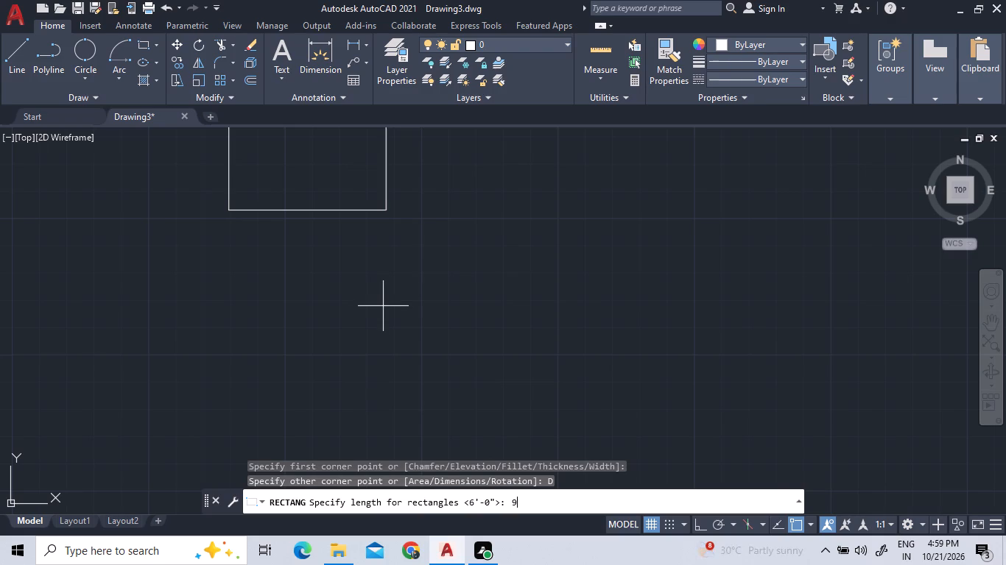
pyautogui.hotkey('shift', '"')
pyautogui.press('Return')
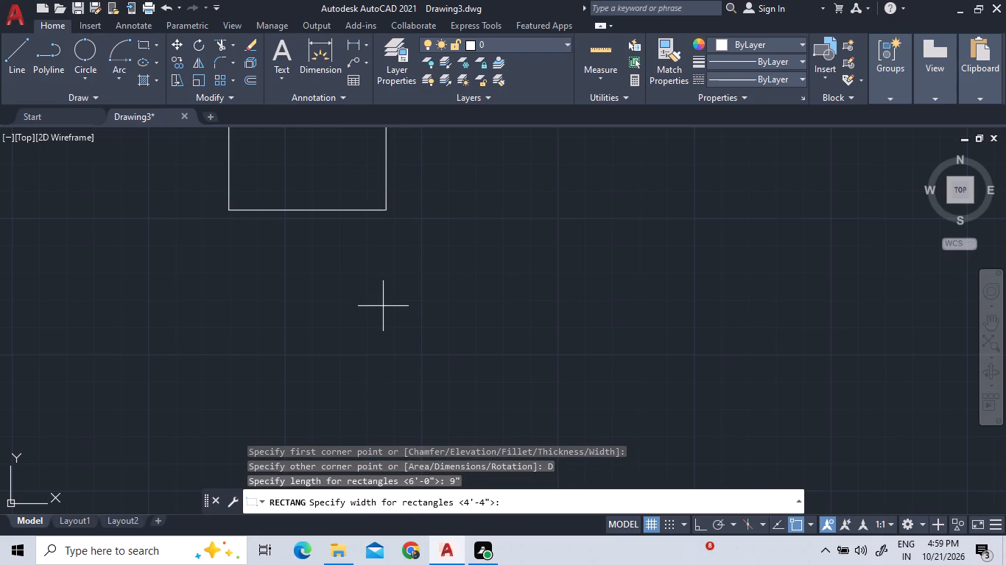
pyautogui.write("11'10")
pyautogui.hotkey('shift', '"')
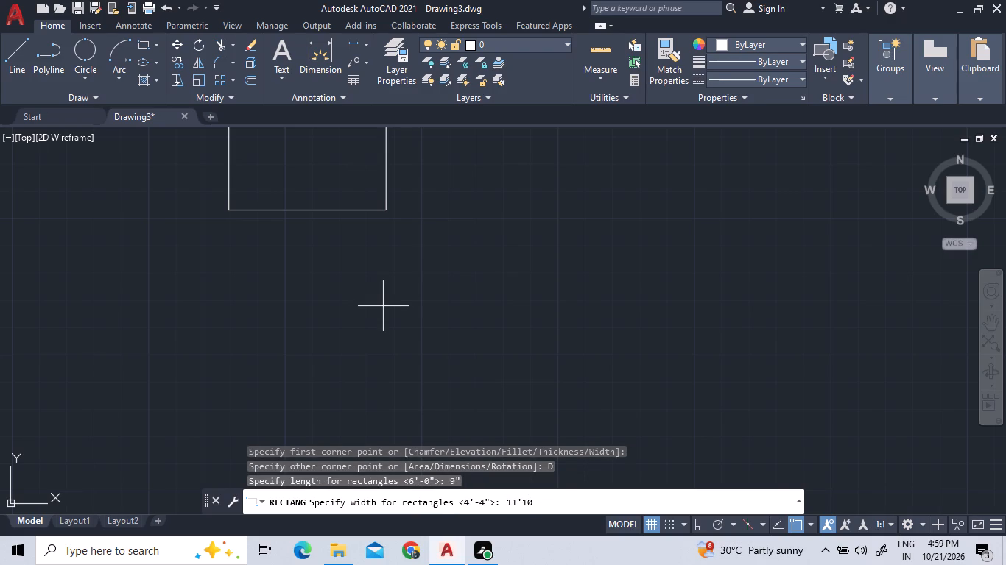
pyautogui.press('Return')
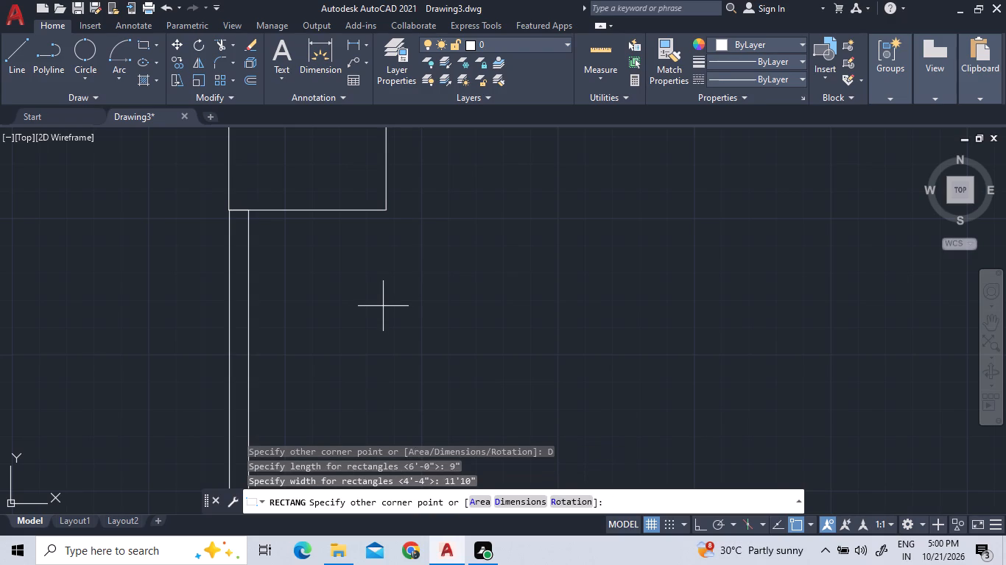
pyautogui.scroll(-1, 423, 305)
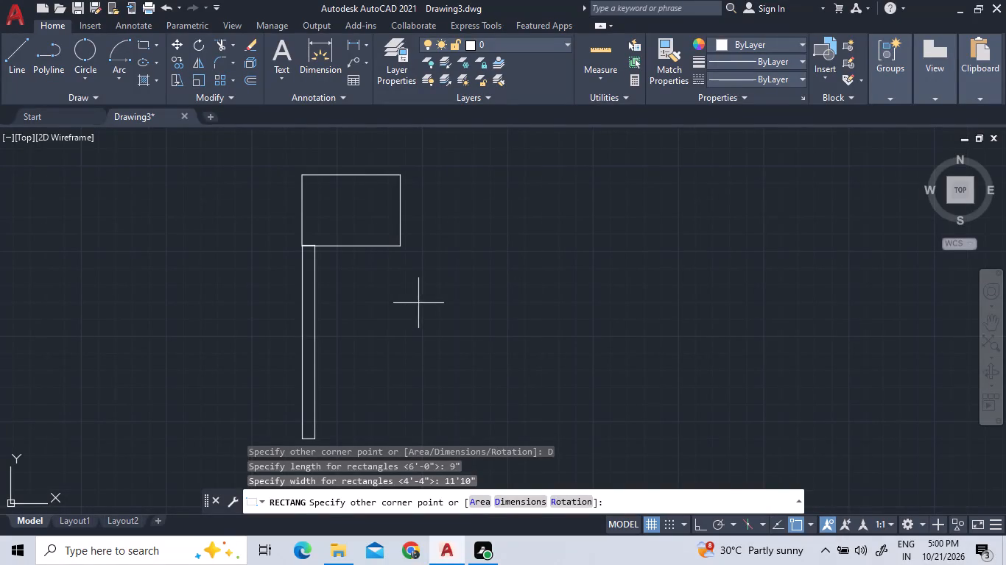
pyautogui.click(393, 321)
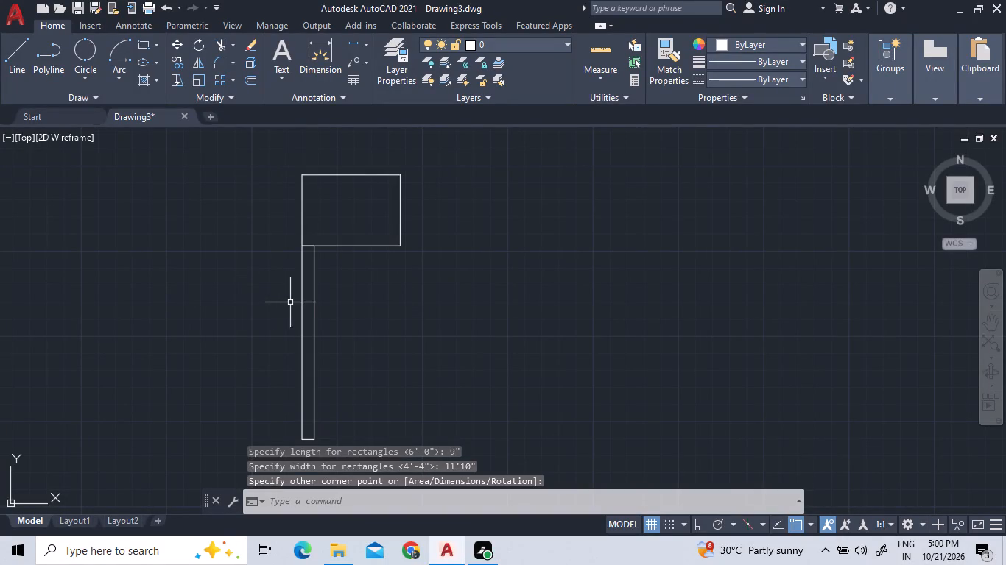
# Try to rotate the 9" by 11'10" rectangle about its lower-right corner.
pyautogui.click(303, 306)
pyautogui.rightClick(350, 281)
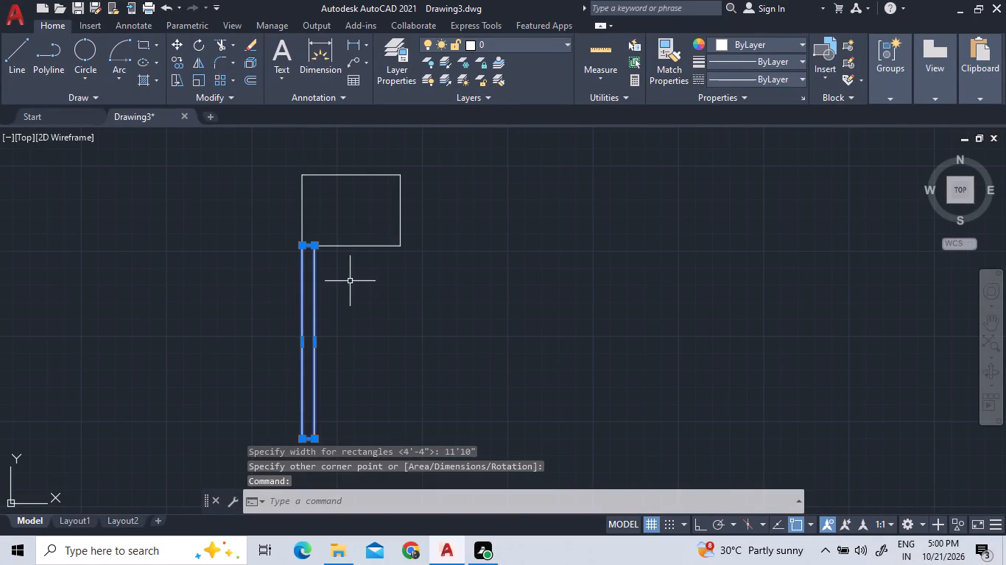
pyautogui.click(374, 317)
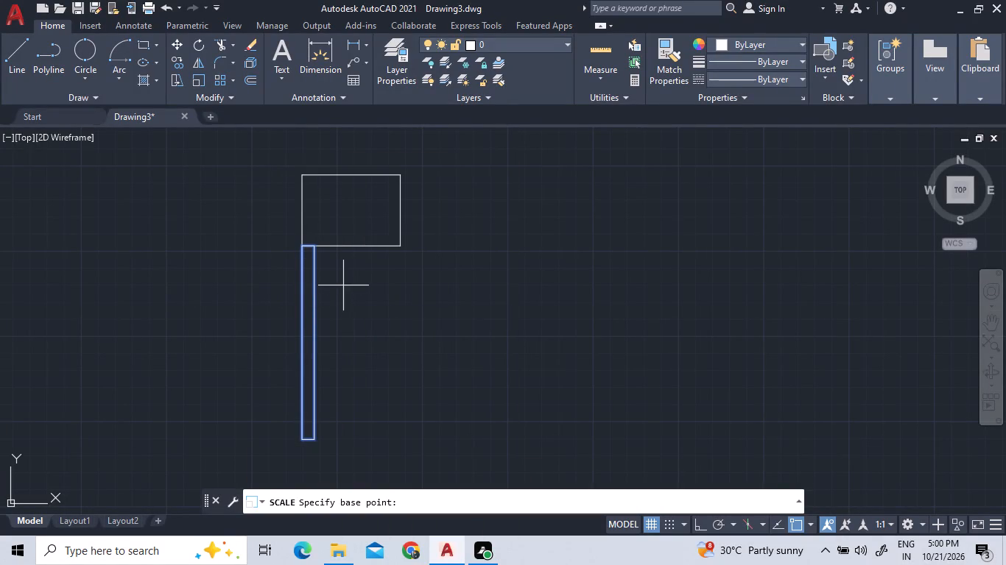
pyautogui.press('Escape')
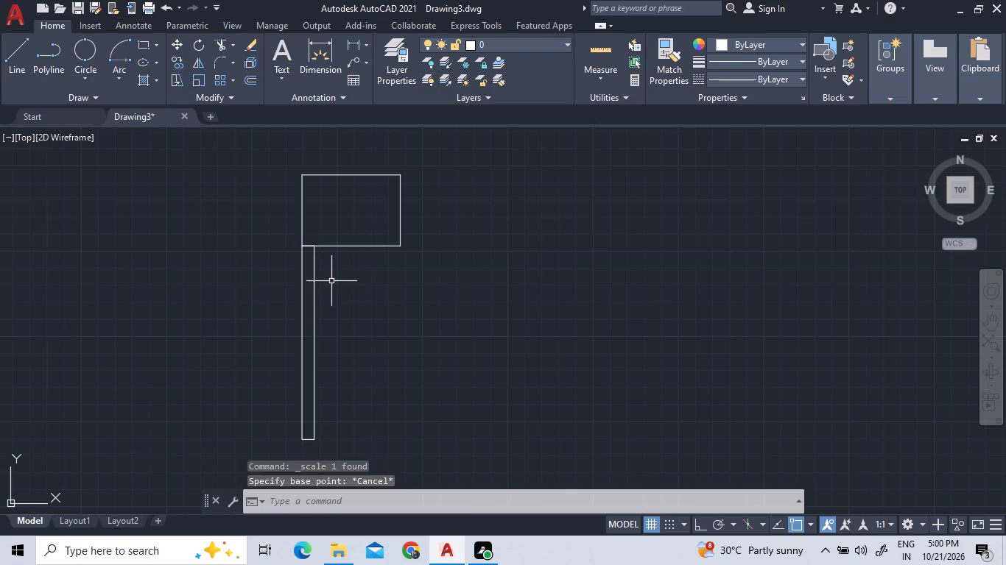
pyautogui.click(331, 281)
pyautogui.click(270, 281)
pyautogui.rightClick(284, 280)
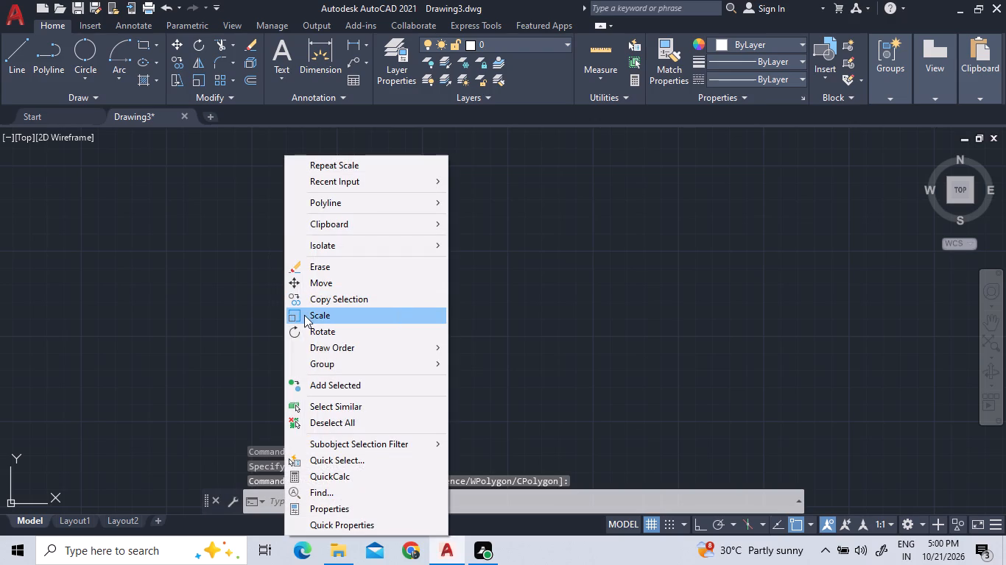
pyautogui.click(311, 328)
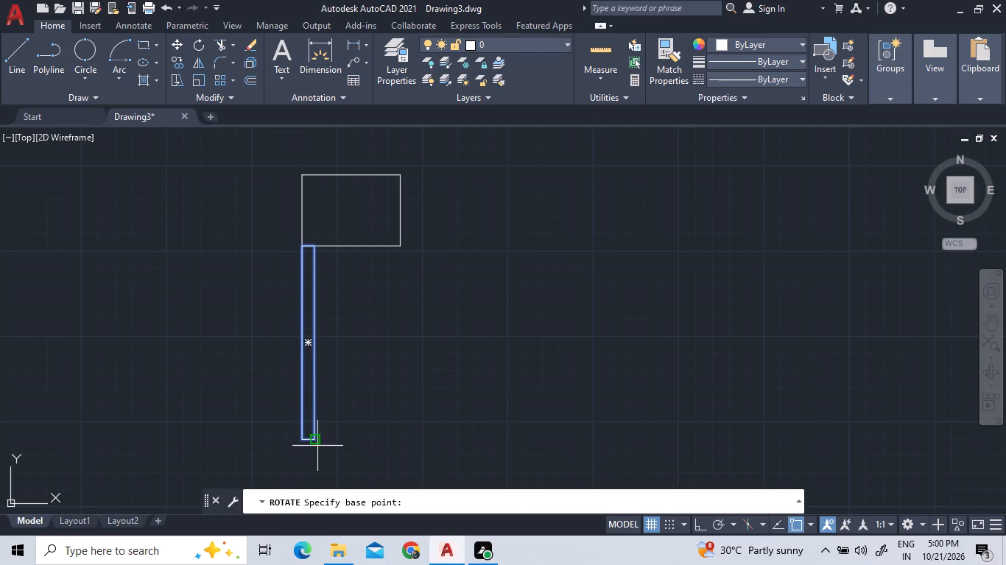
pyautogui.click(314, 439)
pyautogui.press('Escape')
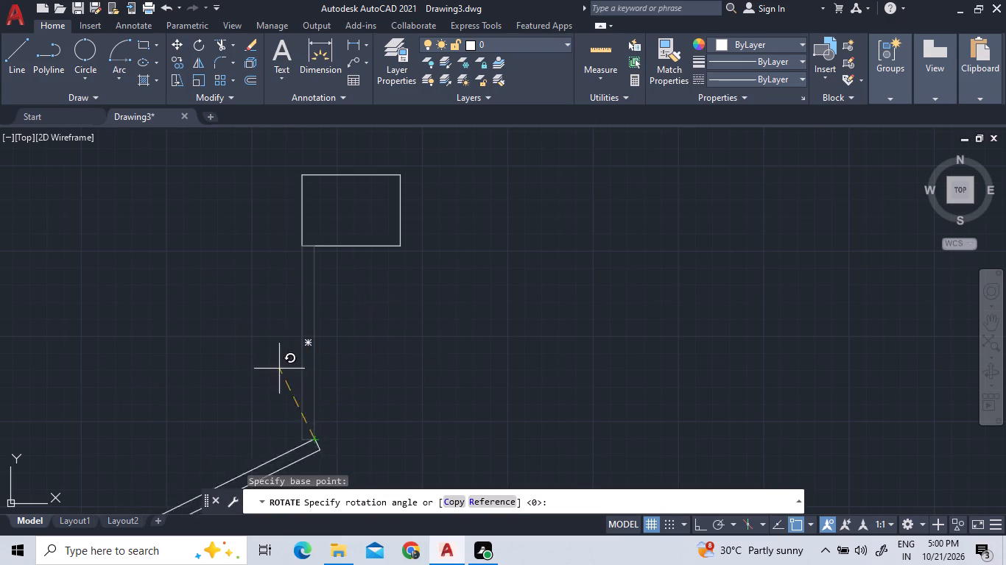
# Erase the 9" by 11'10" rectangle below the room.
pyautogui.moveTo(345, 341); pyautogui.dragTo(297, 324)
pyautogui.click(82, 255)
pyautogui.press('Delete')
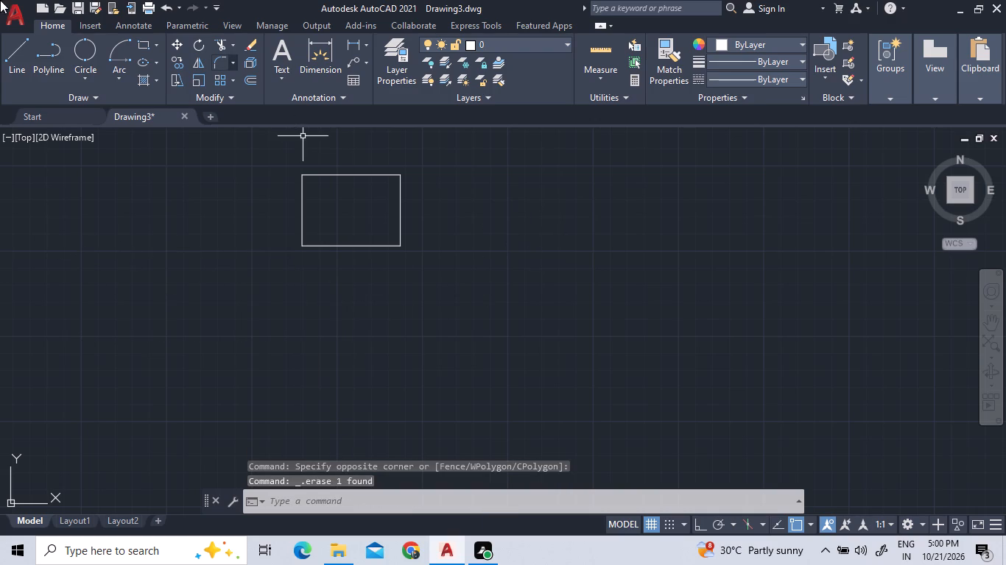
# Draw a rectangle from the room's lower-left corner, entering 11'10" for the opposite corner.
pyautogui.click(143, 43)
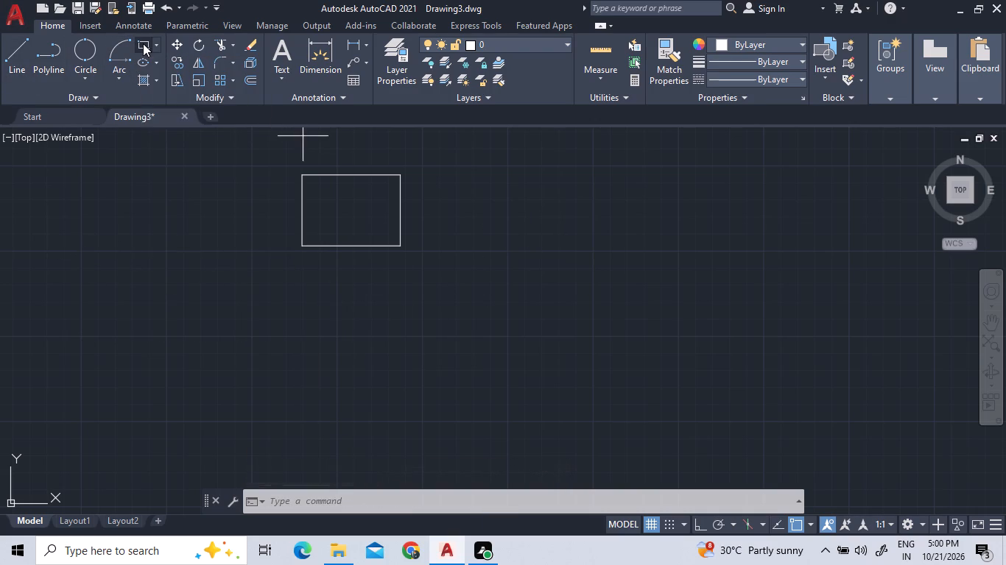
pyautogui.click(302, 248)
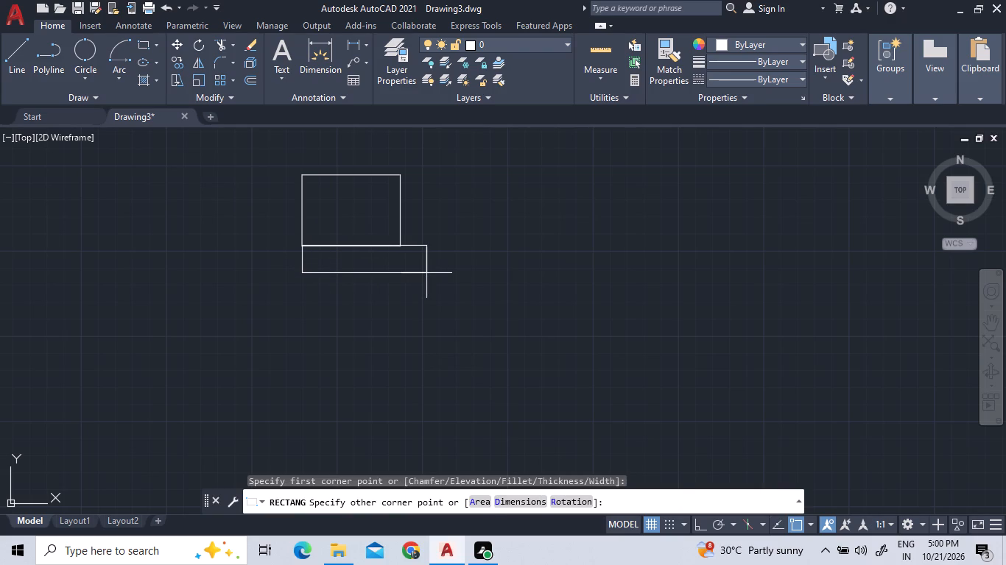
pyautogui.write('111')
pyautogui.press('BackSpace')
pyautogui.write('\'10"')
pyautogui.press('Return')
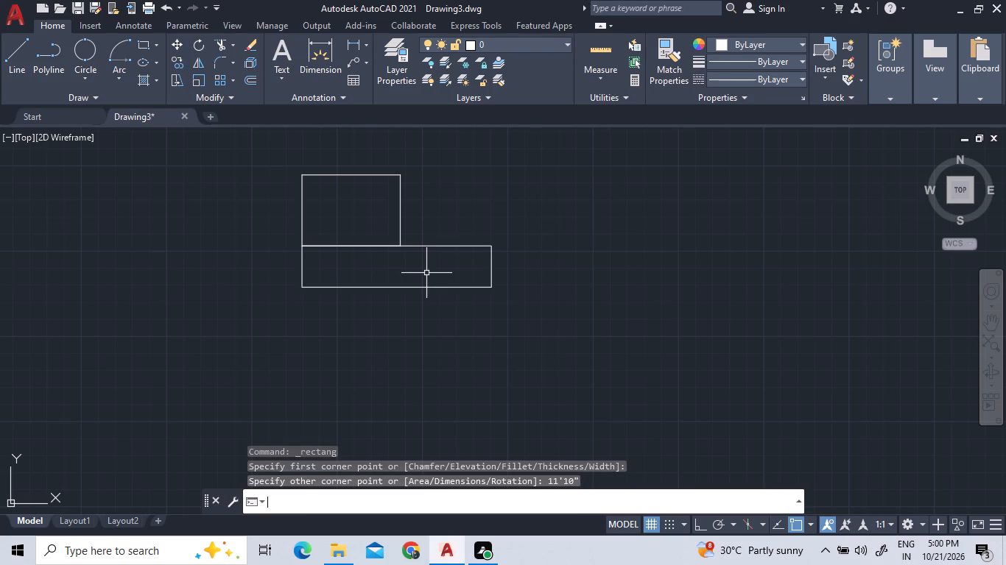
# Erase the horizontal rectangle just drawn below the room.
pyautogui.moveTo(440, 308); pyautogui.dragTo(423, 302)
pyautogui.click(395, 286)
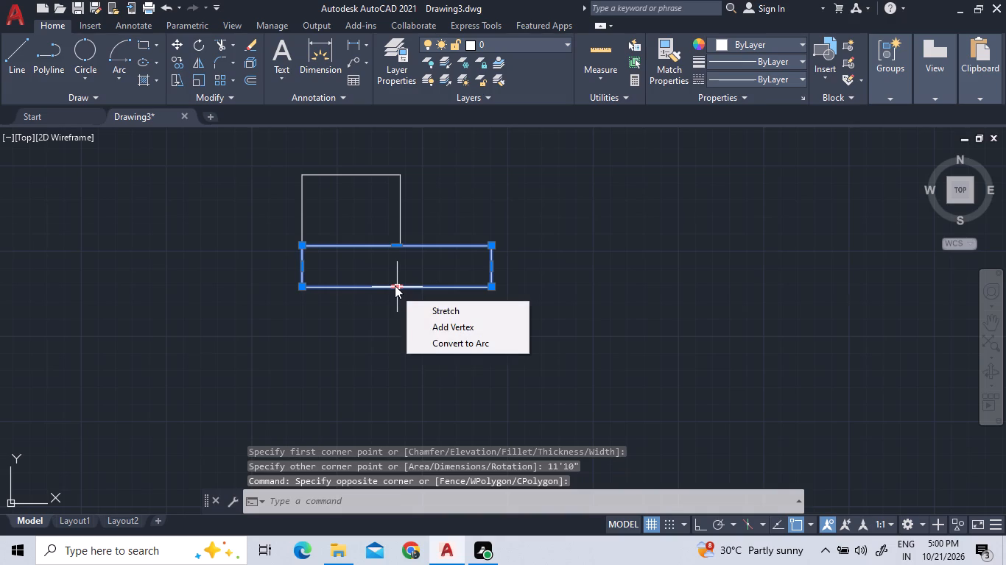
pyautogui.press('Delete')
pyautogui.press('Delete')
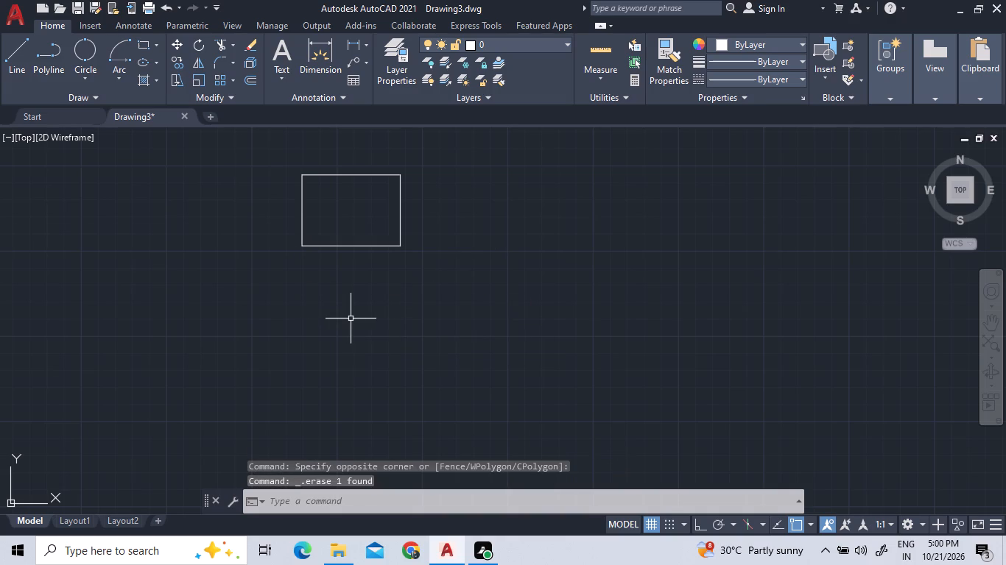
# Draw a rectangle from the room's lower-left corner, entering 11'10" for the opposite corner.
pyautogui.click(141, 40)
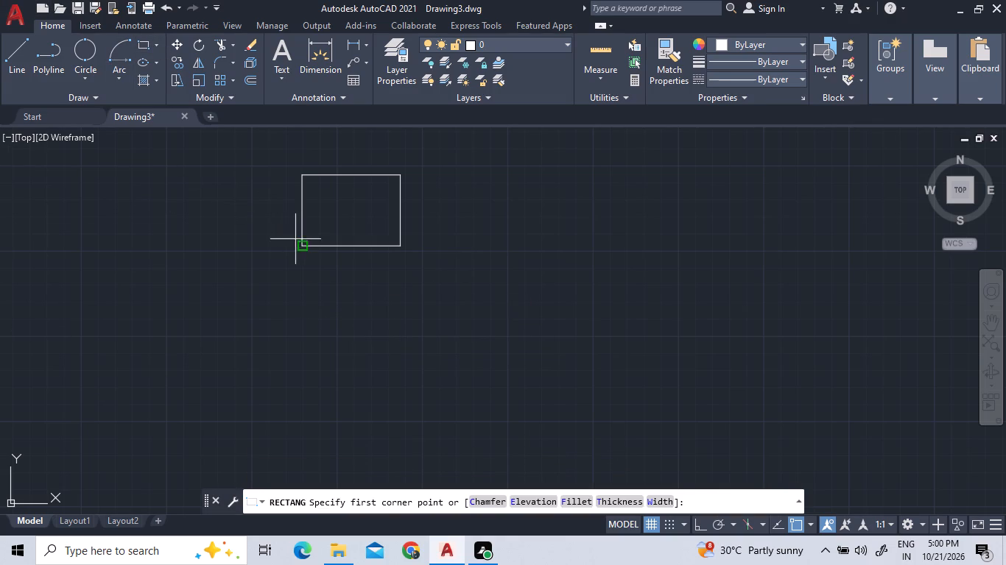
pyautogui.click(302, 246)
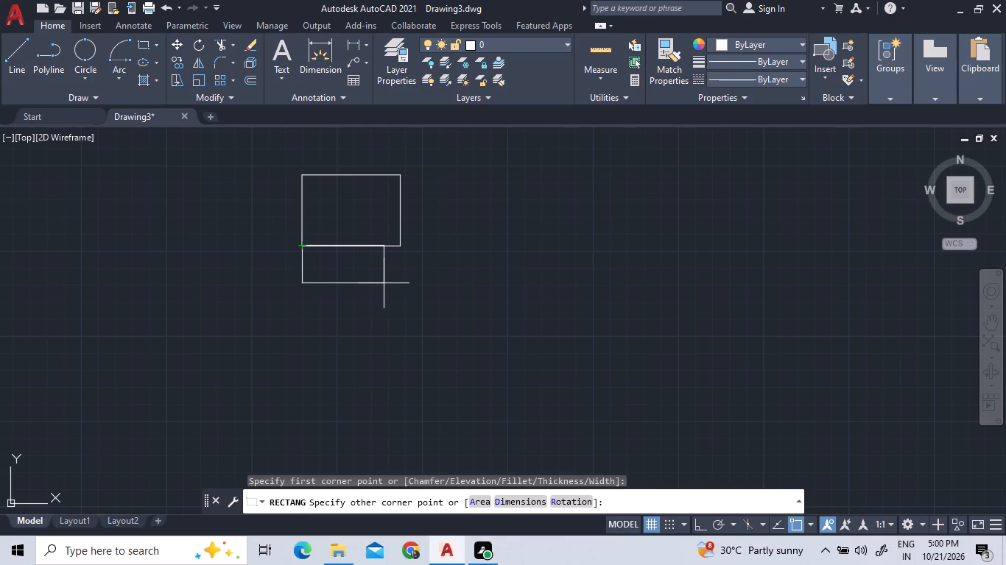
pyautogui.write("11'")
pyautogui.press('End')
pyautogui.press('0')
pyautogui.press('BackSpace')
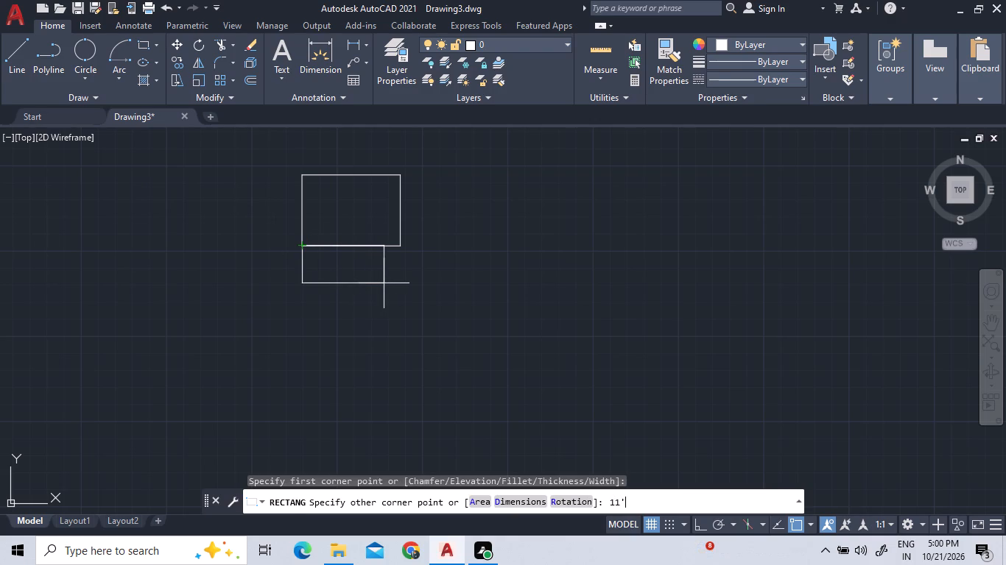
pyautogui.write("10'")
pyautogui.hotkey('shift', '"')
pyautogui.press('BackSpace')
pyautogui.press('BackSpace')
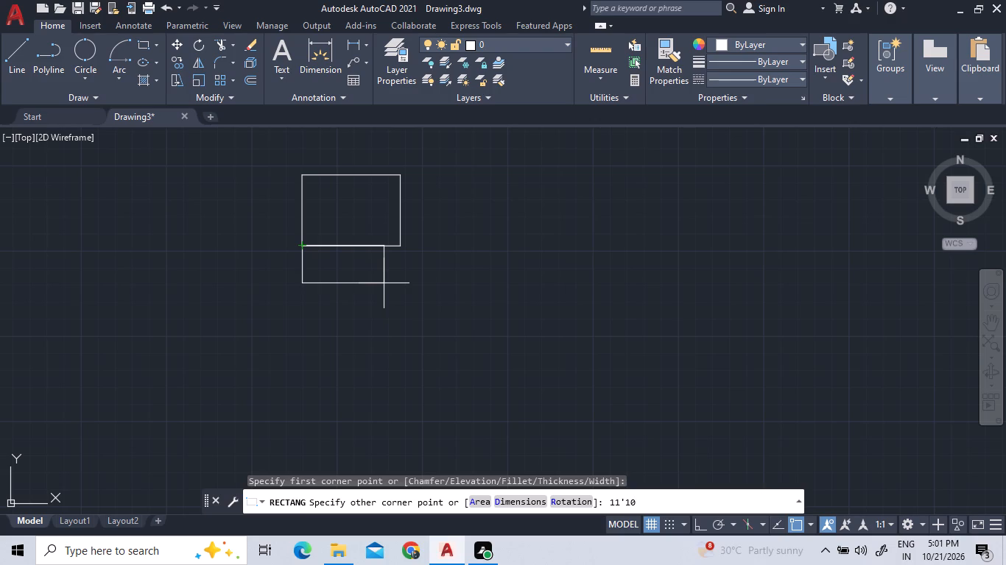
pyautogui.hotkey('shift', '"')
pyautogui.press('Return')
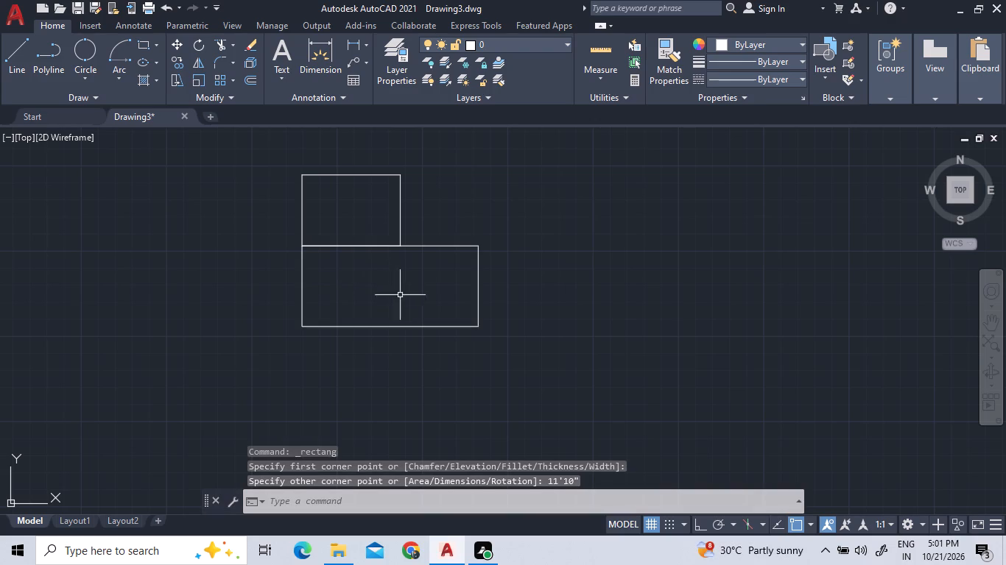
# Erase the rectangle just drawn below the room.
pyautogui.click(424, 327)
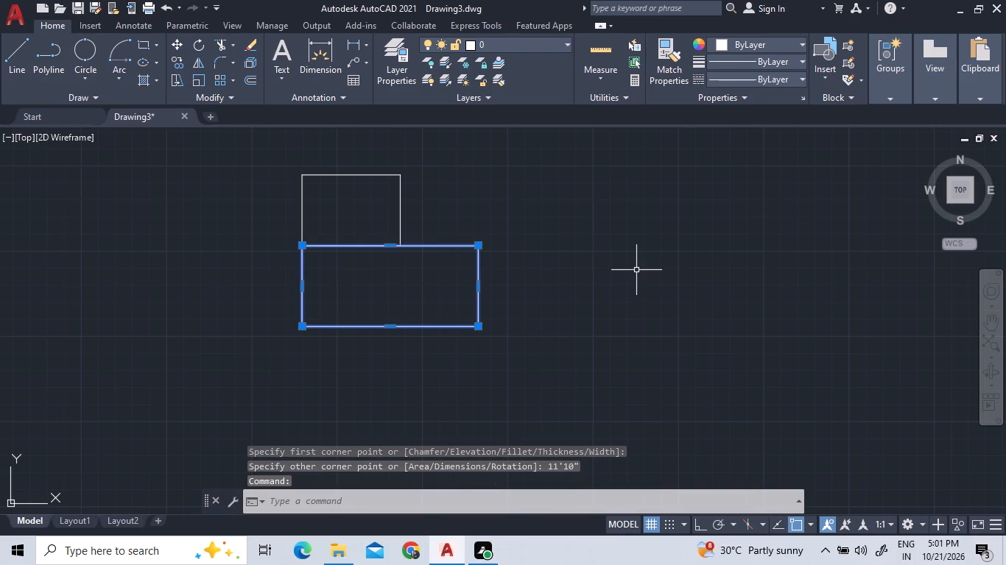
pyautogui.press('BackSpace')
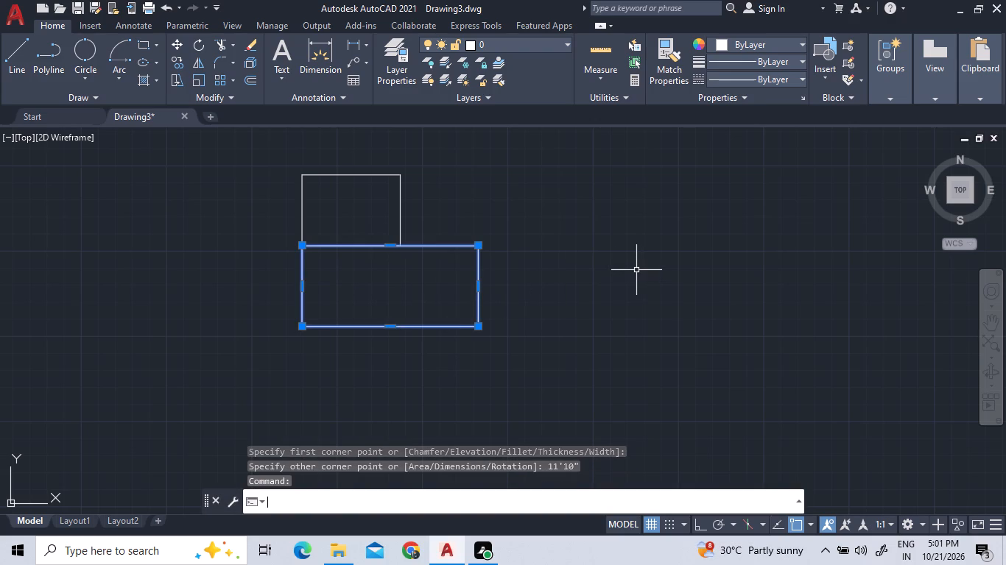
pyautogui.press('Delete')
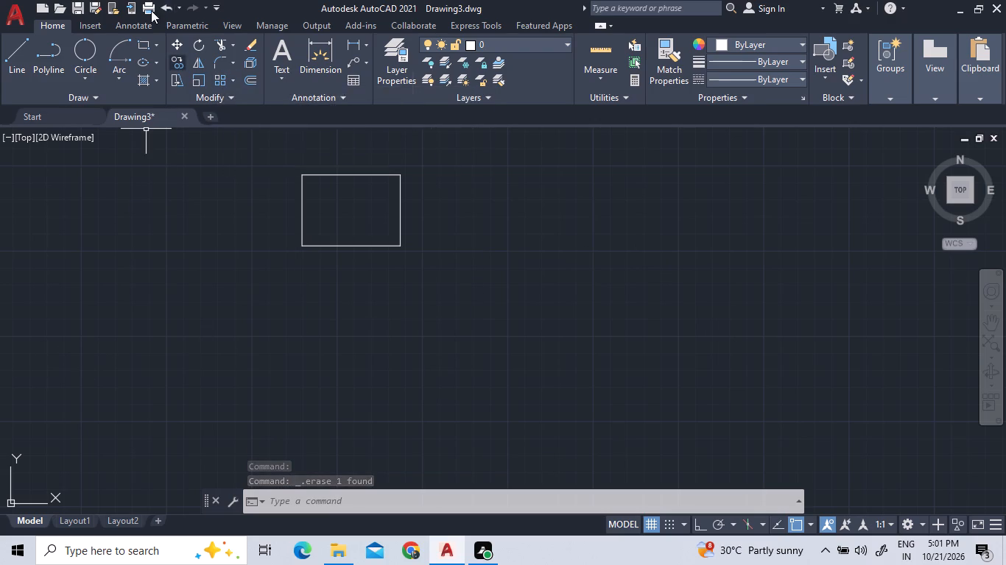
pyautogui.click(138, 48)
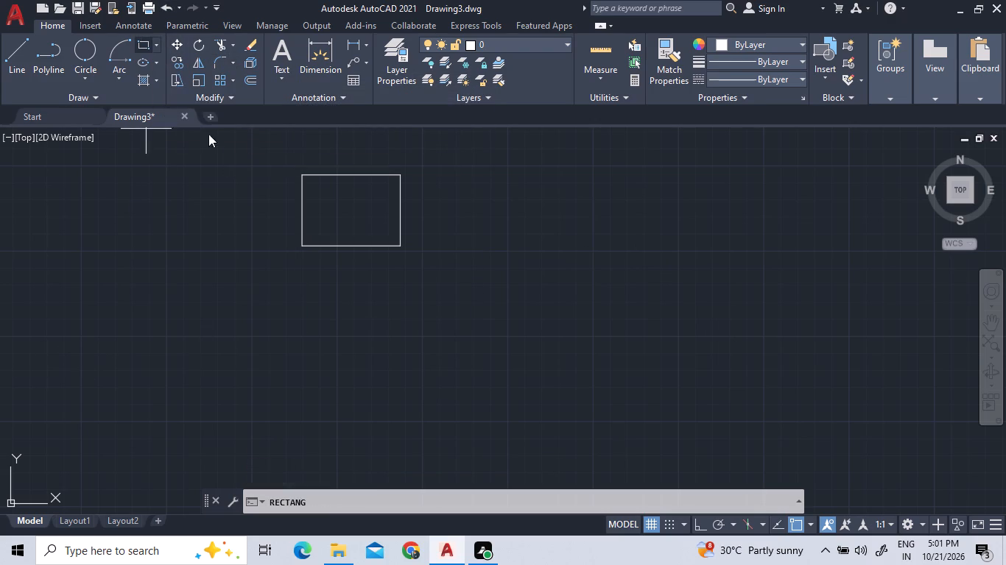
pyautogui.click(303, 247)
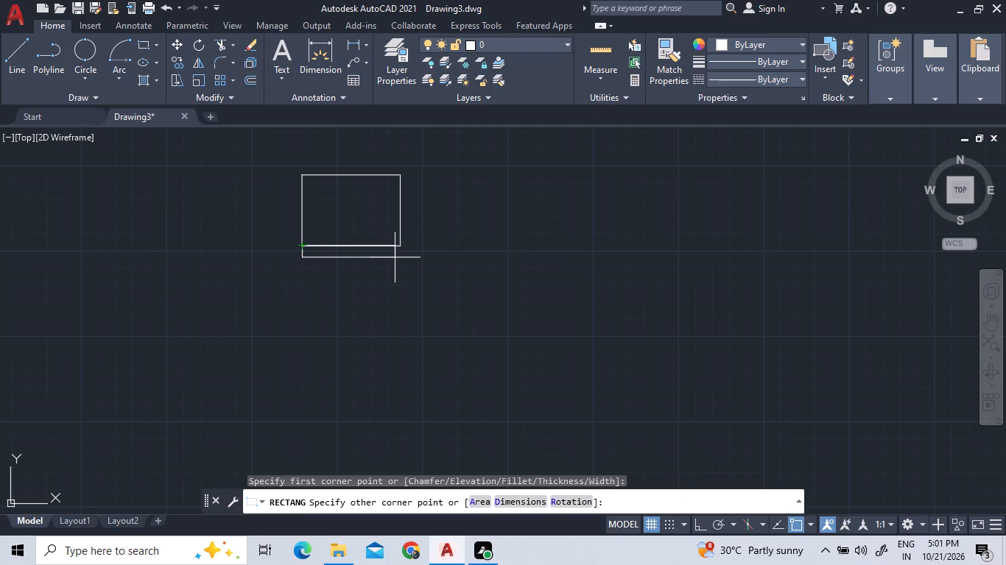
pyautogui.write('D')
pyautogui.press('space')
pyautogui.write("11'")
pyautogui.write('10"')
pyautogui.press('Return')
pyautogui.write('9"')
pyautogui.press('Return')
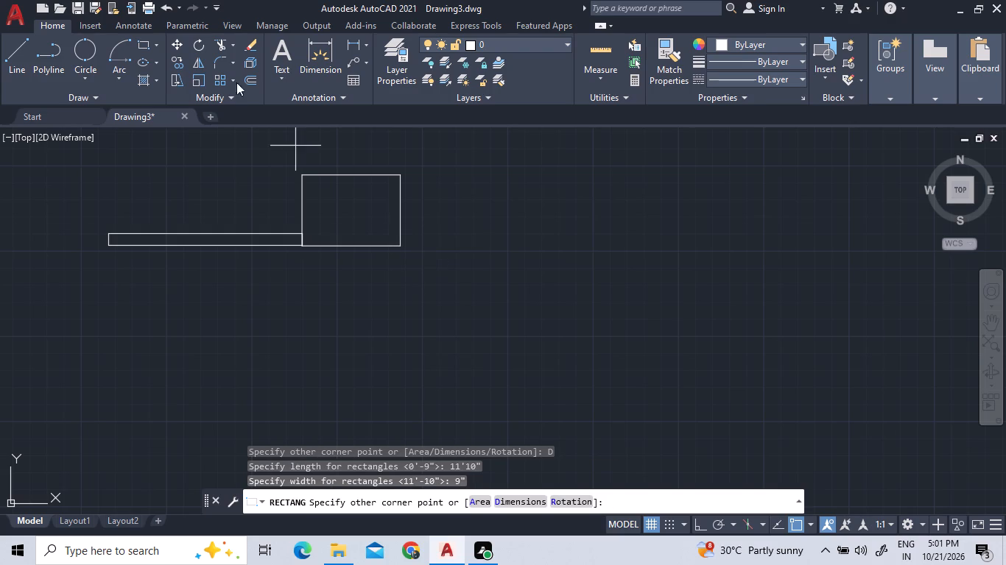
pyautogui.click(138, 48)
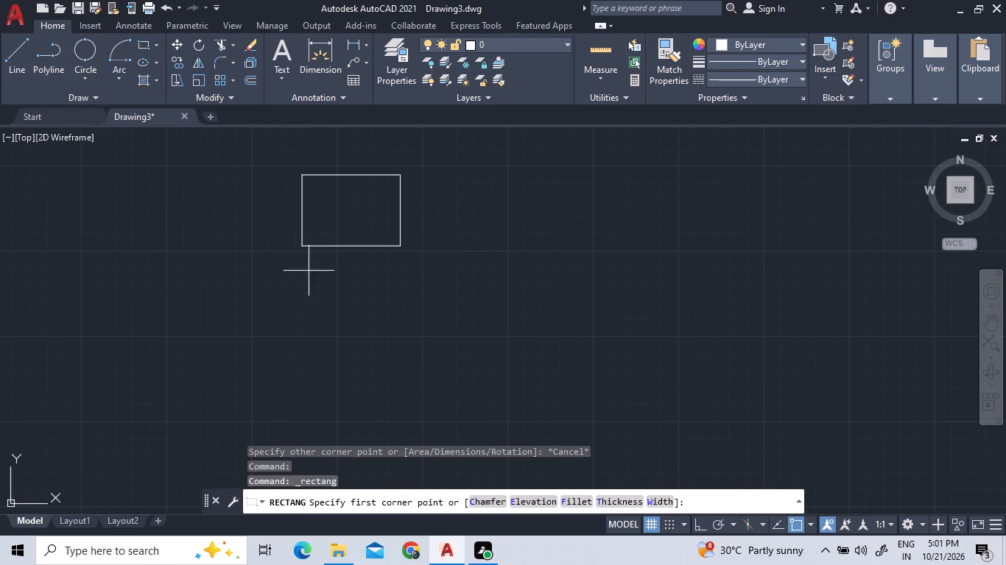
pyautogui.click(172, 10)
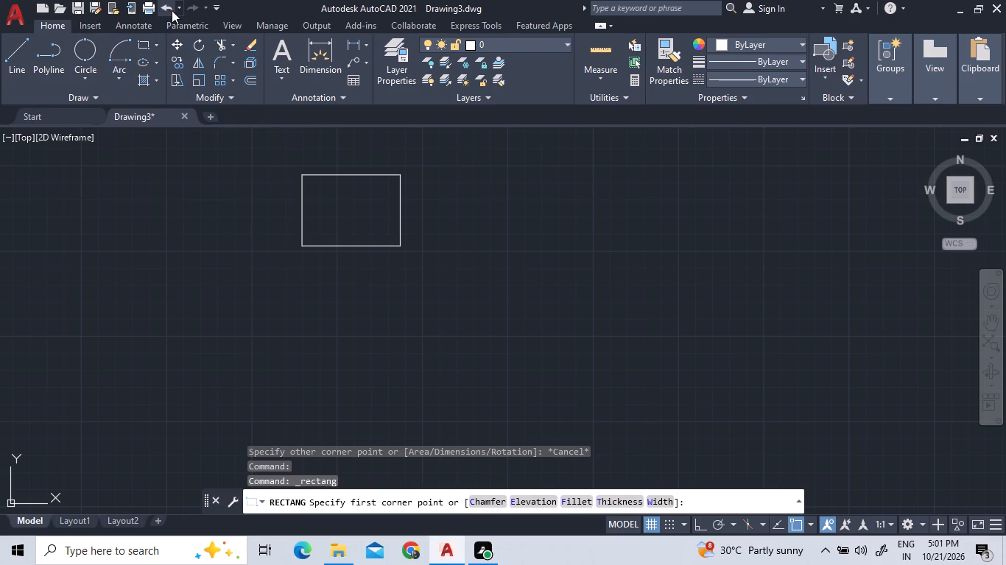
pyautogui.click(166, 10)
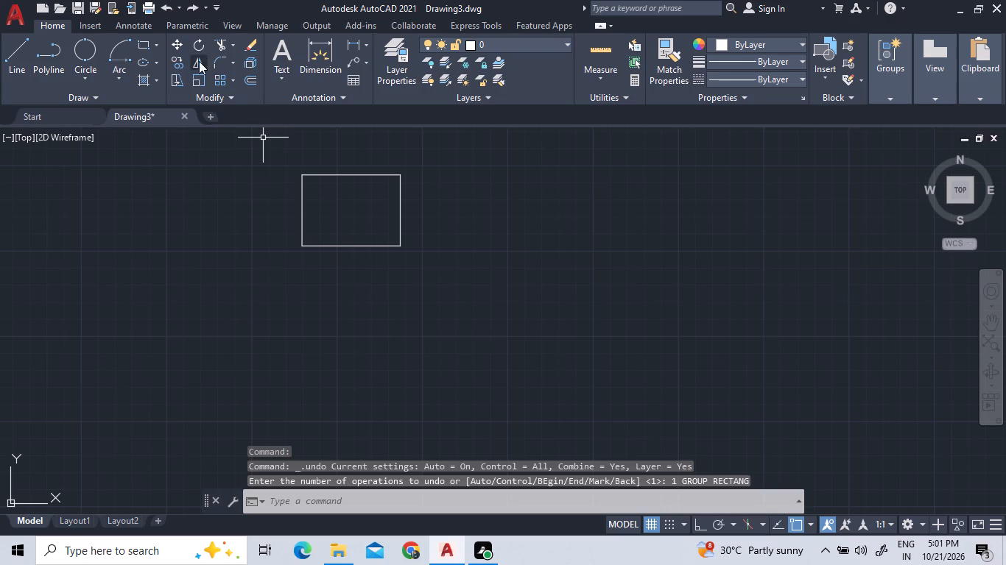
# Draw a rectangle 11'10" long and 9" wide from the room's lower-left corner, extending right and directly below the room.
pyautogui.click(139, 39)
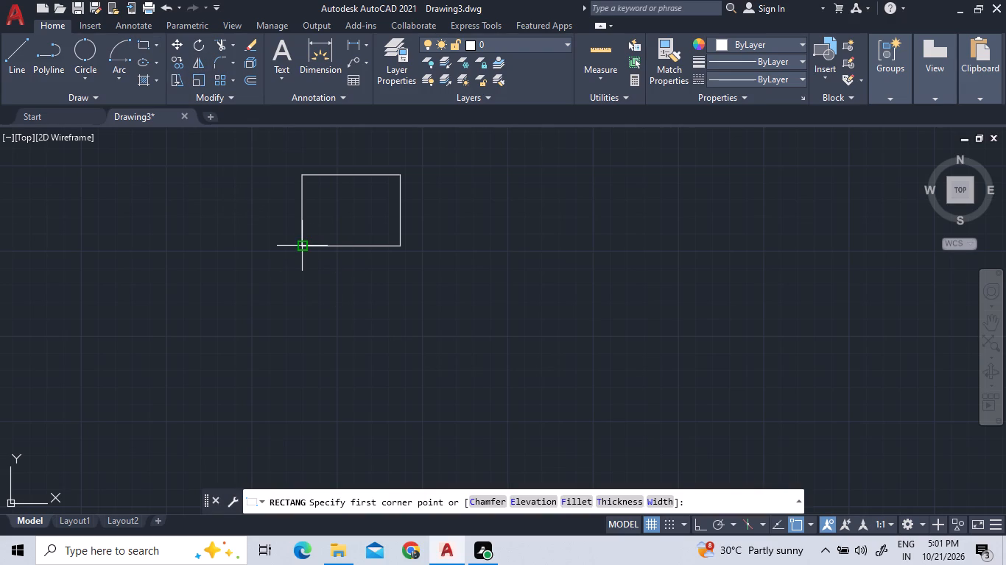
pyautogui.click(298, 244)
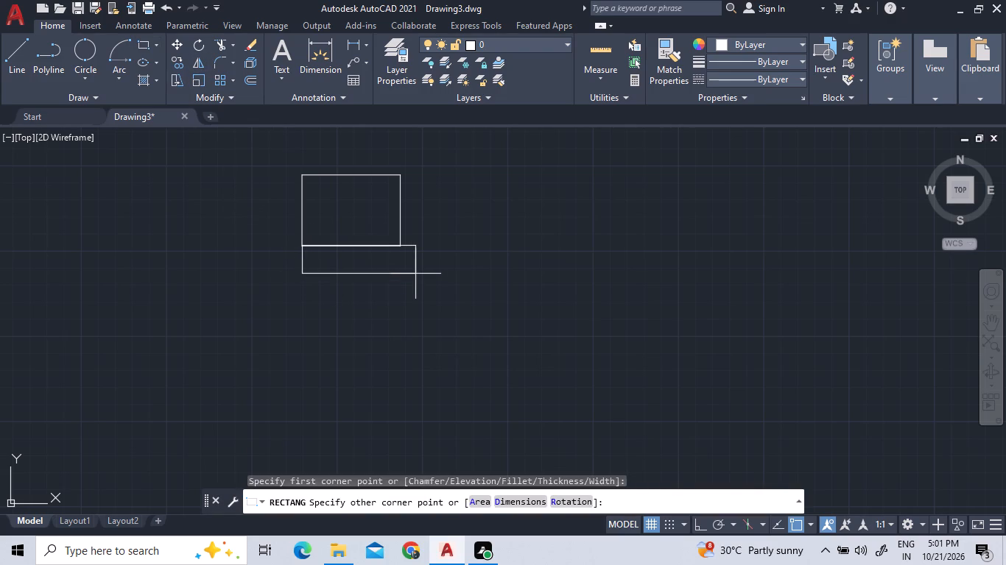
pyautogui.write('D')
pyautogui.press('space')
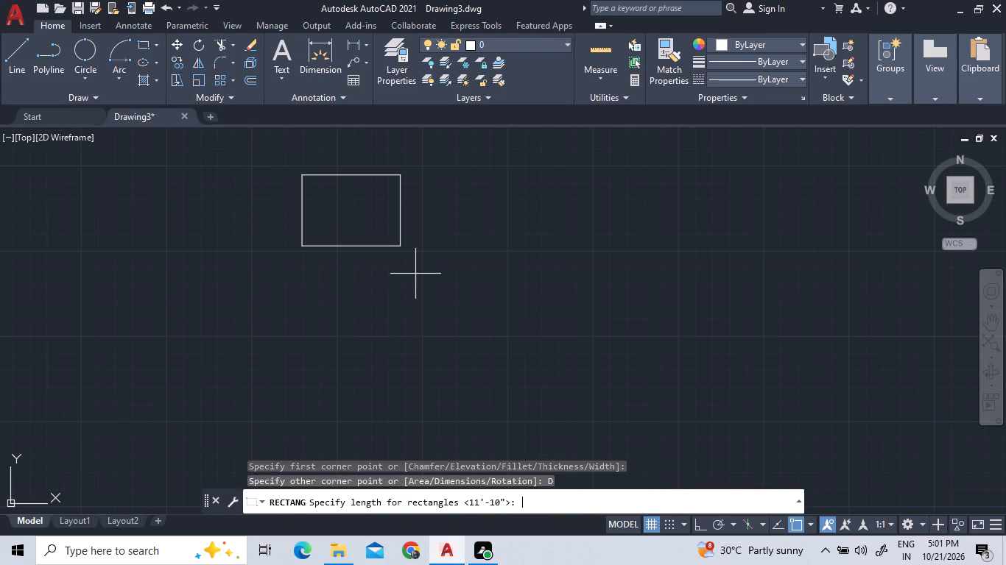
pyautogui.press('Return')
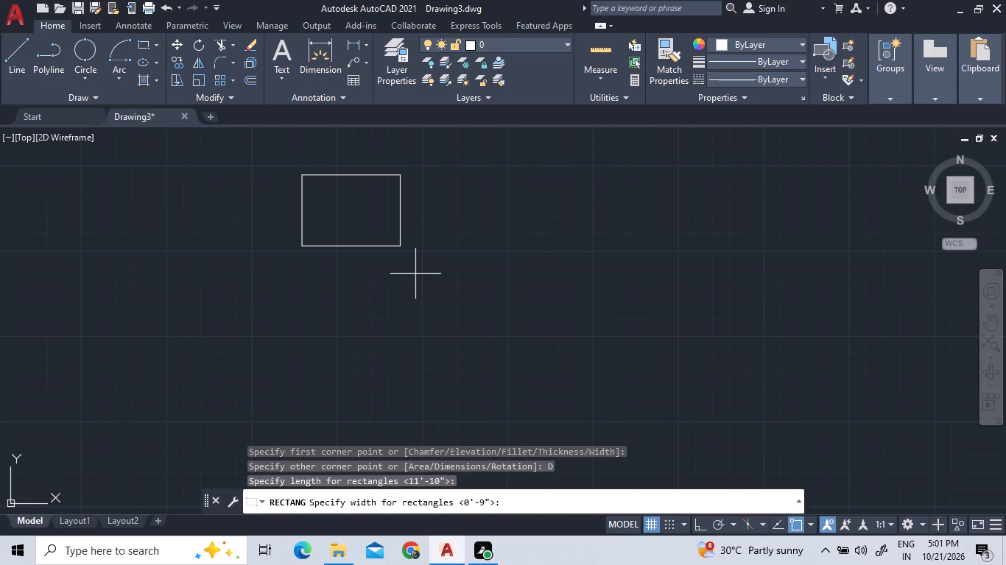
pyautogui.press('Return')
pyautogui.click(509, 324)
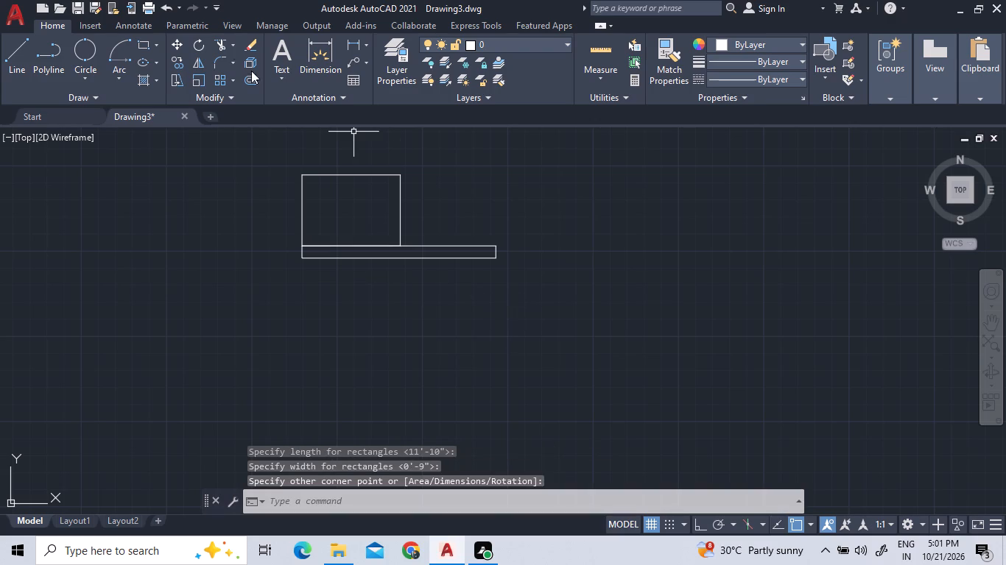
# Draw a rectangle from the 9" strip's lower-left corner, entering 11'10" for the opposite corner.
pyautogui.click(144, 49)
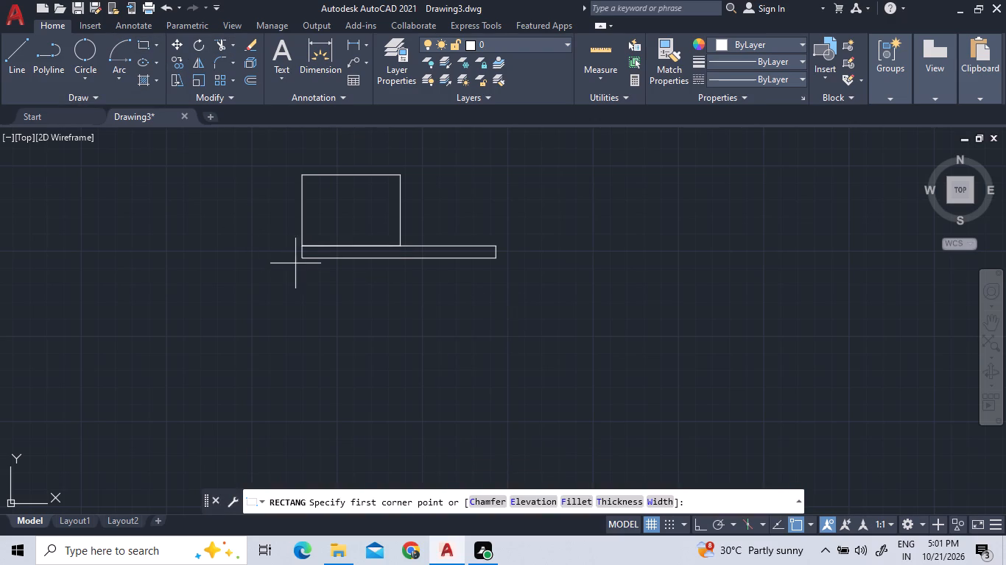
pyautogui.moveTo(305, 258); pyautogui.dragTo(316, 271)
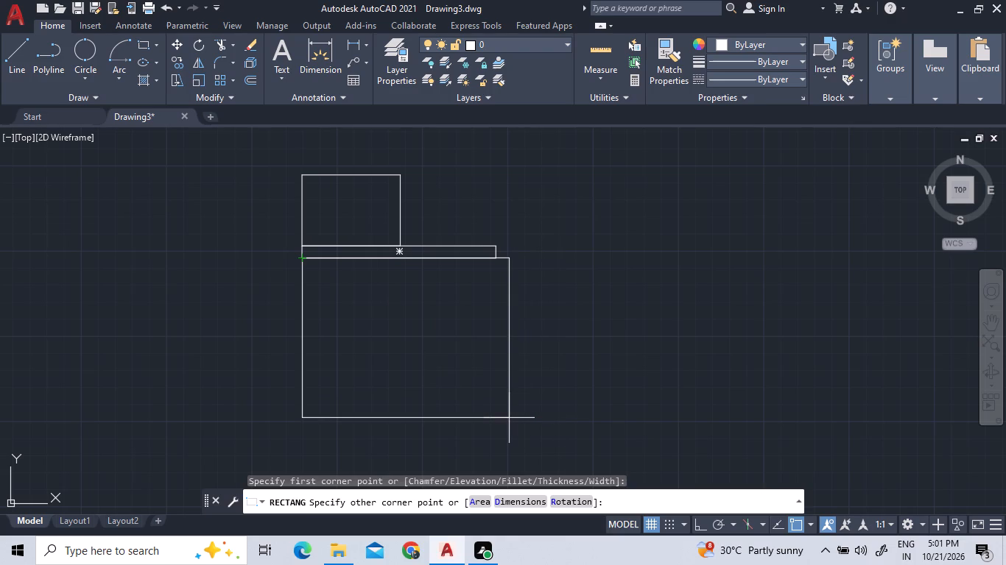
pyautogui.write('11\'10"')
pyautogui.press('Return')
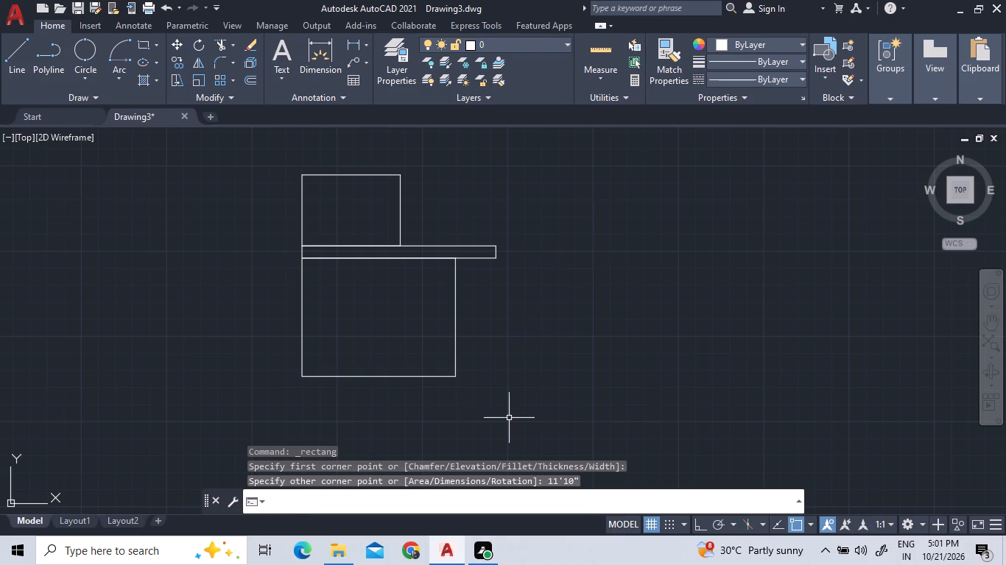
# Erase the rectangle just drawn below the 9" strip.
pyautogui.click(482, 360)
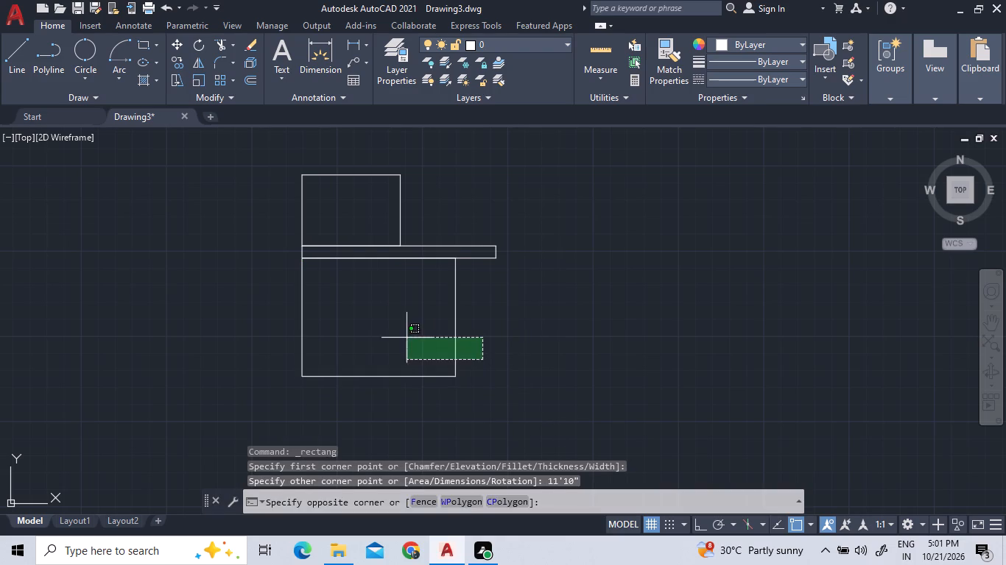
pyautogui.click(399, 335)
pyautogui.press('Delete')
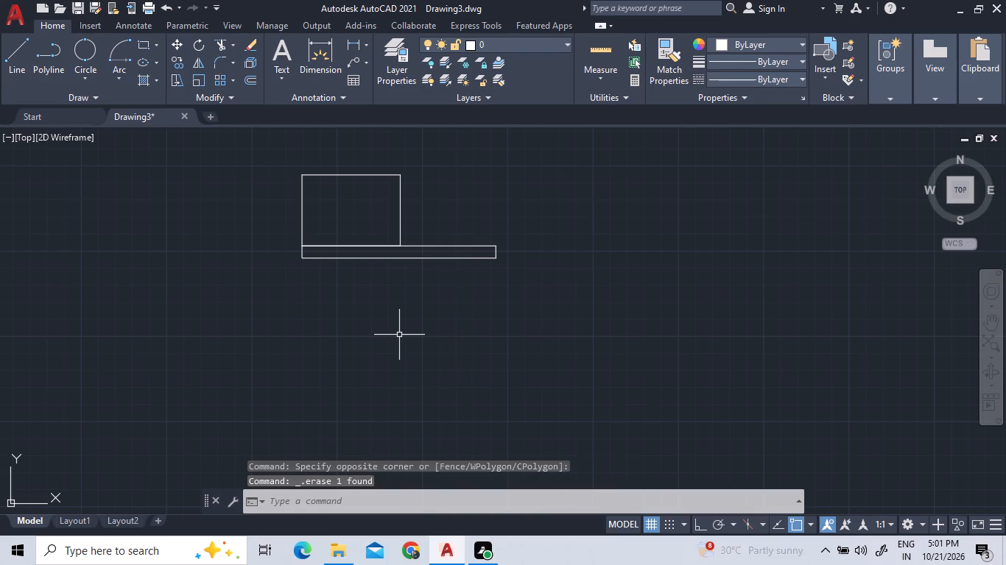
# Draw a rectangle 11'10" long and 14' wide from the 9" strip's lower-left corner, extending right and downward.
pyautogui.click(149, 44)
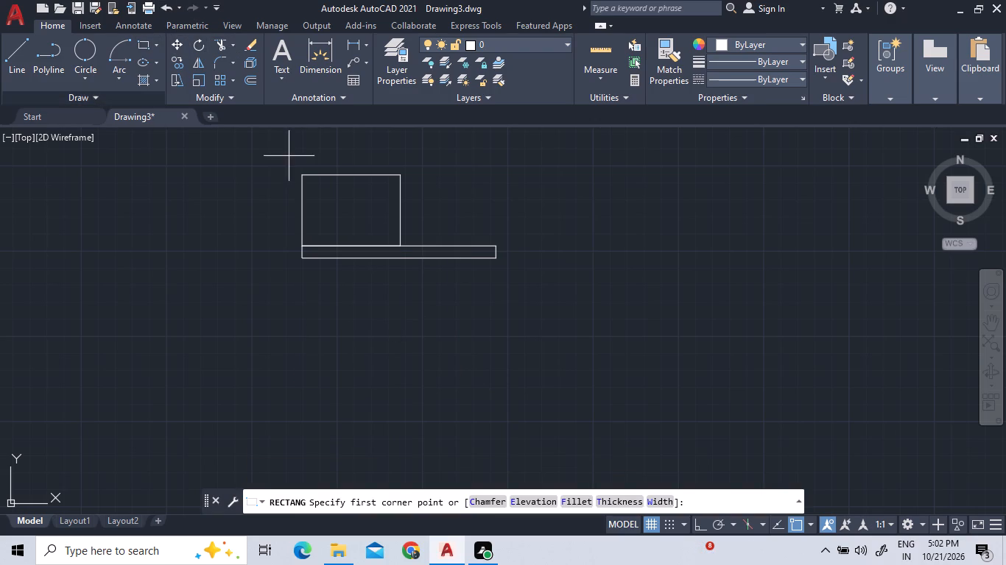
pyautogui.click(300, 261)
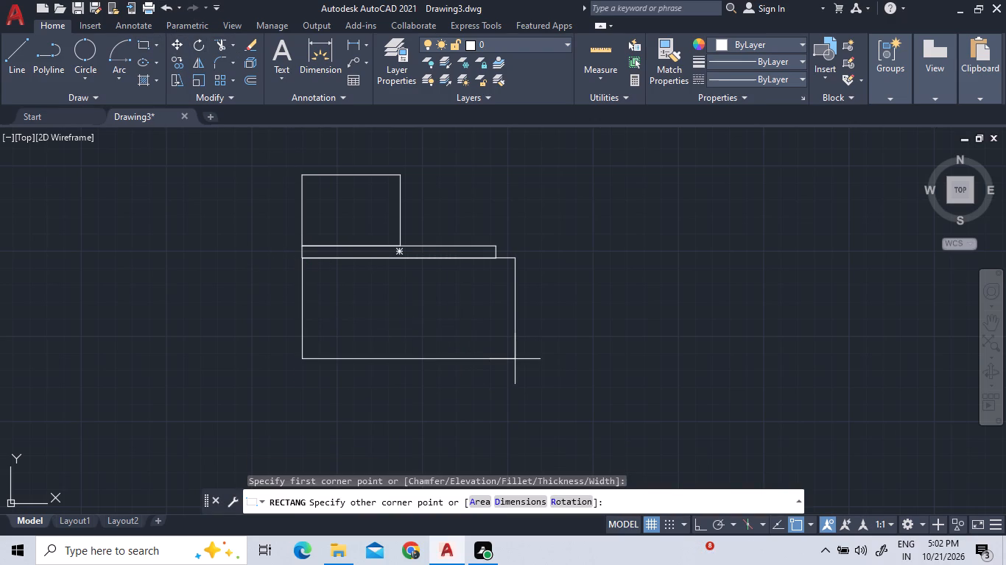
pyautogui.write('D')
pyautogui.press('space')
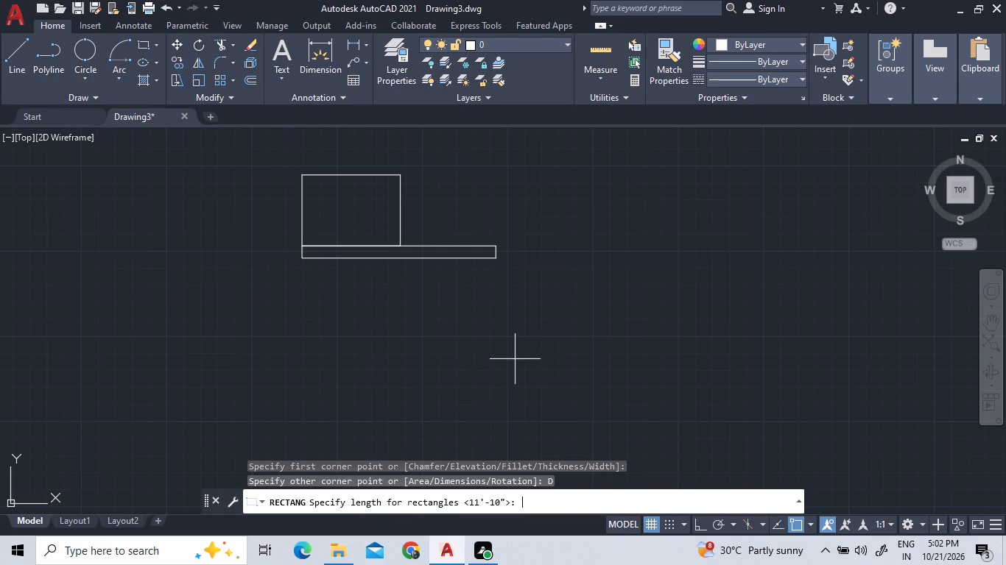
pyautogui.press('Return')
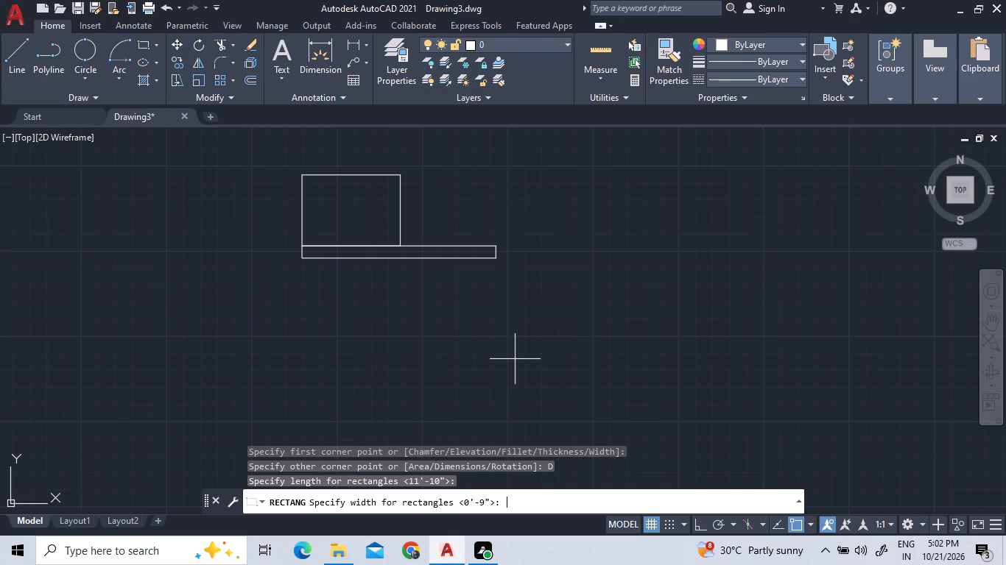
pyautogui.write("14'")
pyautogui.press('Return')
pyautogui.click(512, 364)
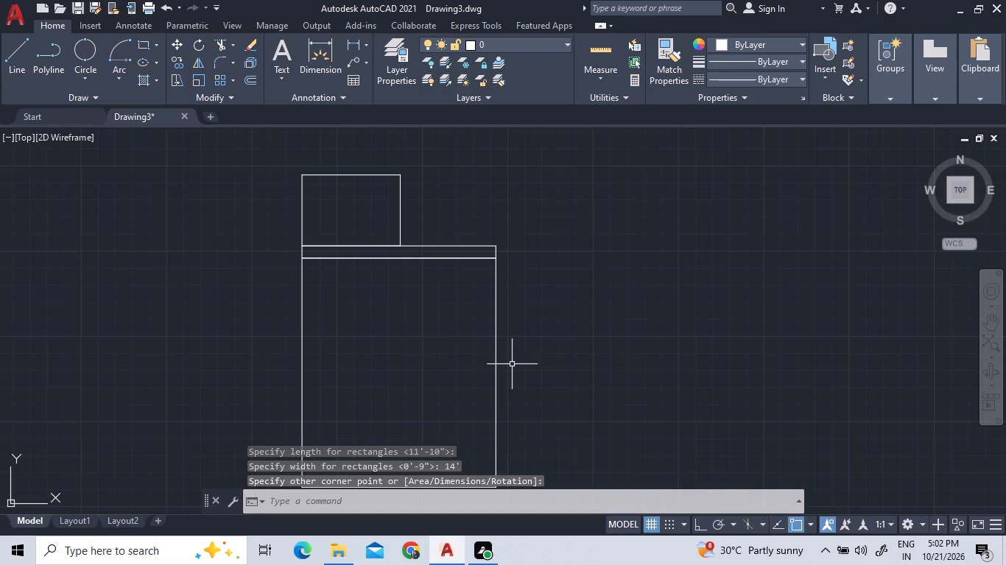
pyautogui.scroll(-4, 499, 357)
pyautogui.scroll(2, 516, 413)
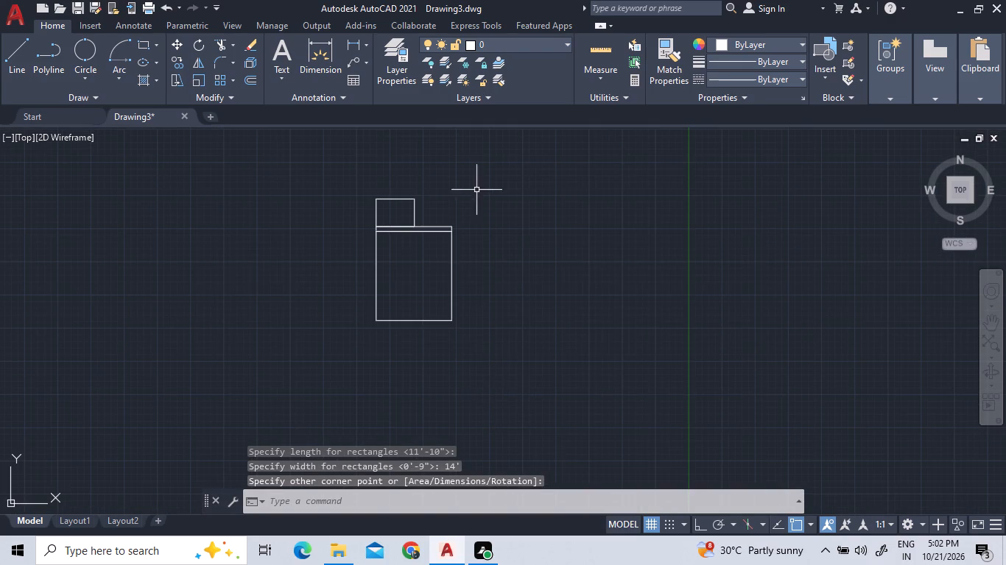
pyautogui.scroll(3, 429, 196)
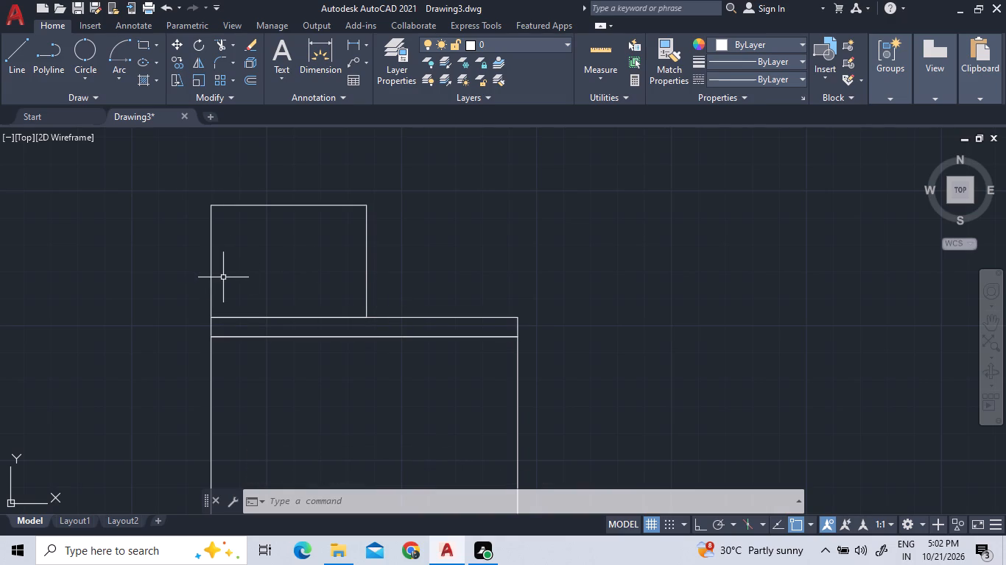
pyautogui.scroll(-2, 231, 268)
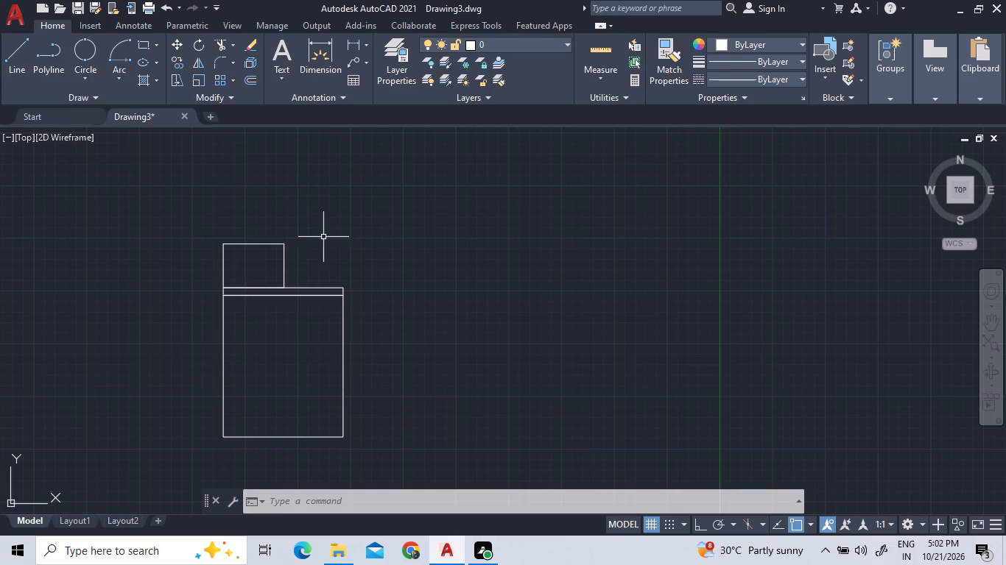
# Draw a rectangle 3'6" long and 14' wide from the 9" strip's upper-right corner, extending right and downward.
pyautogui.moveTo(493, 284); pyautogui.dragTo(415, 248, button='middle')
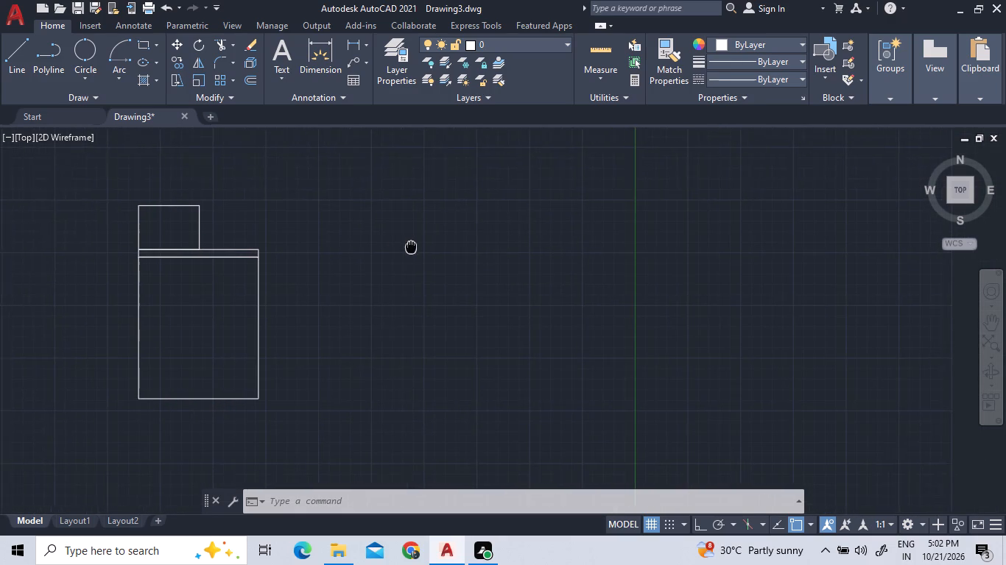
pyautogui.moveTo(415, 248); pyautogui.dragTo(418, 249, button='middle')
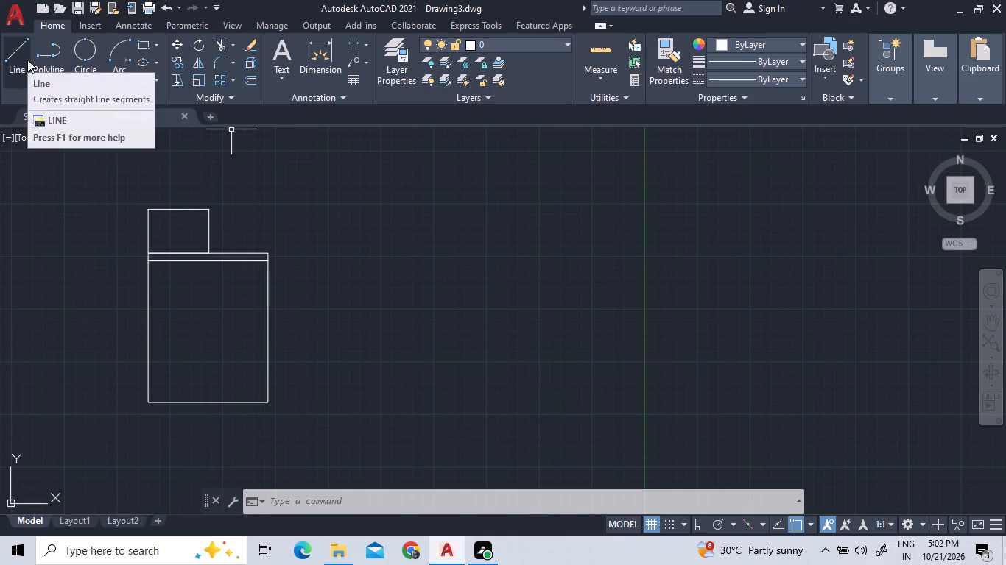
pyautogui.click(143, 46)
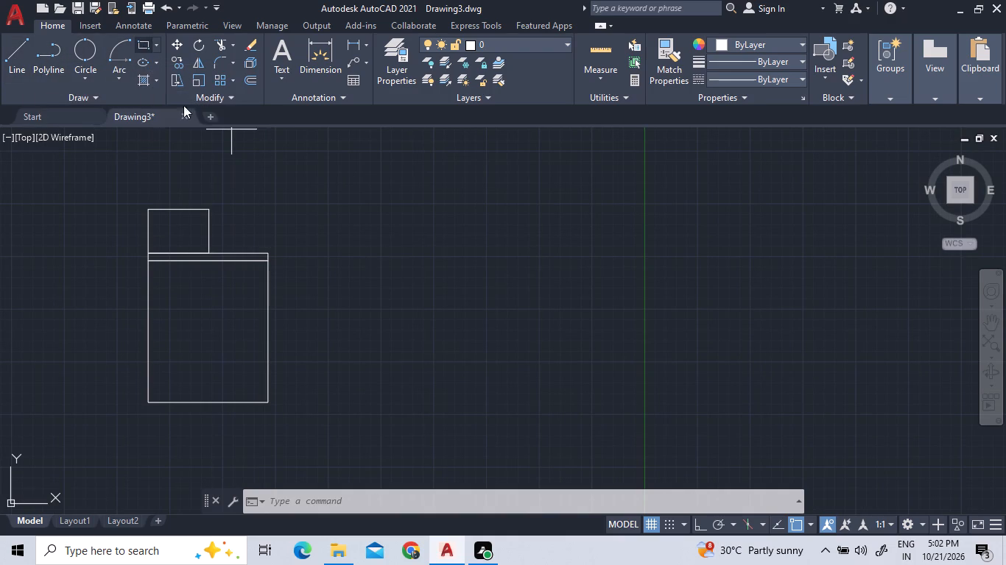
pyautogui.click(270, 250)
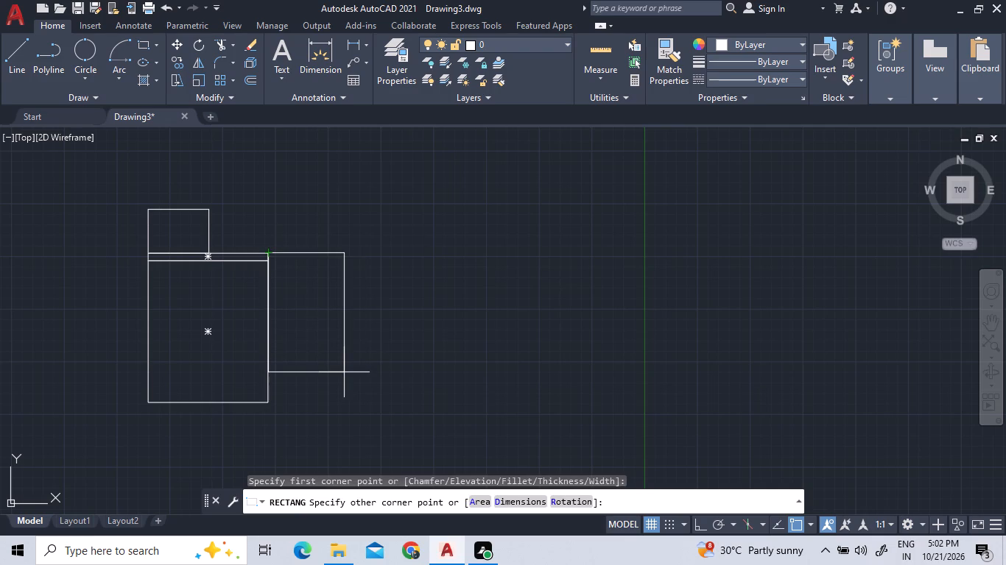
pyautogui.write('D')
pyautogui.press('space')
pyautogui.write("3'")
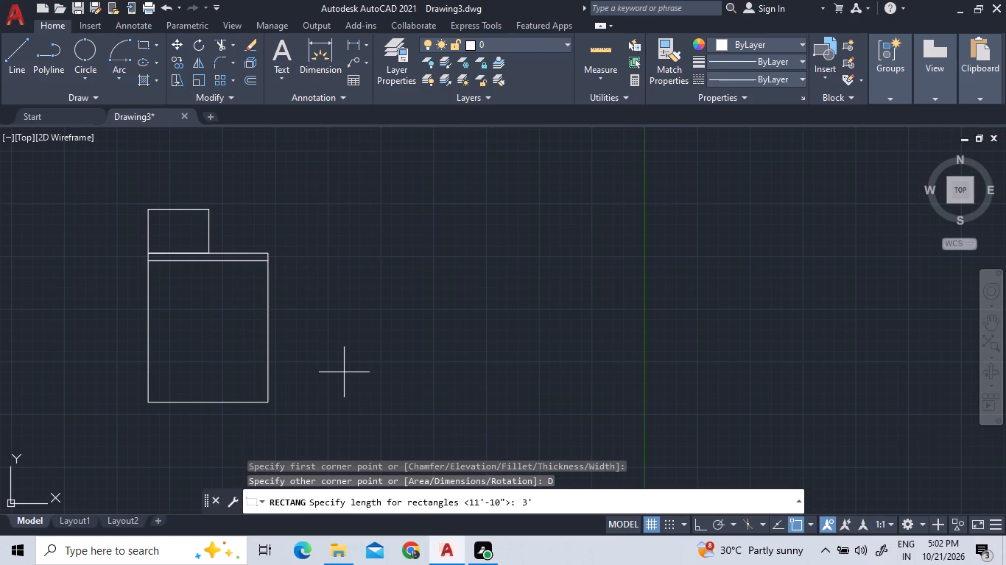
pyautogui.write('6"')
pyautogui.press('Return')
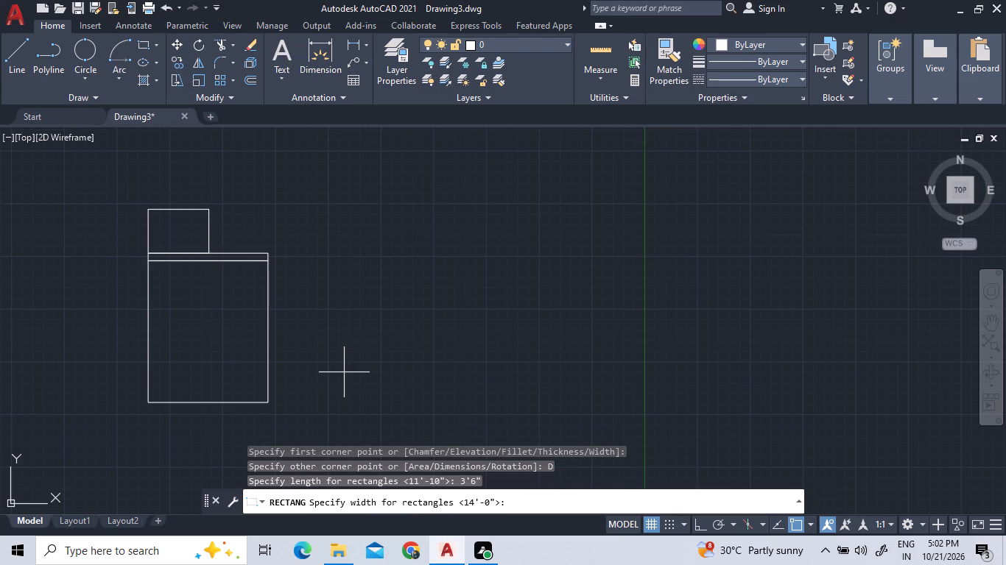
pyautogui.write("14'")
pyautogui.press('Return')
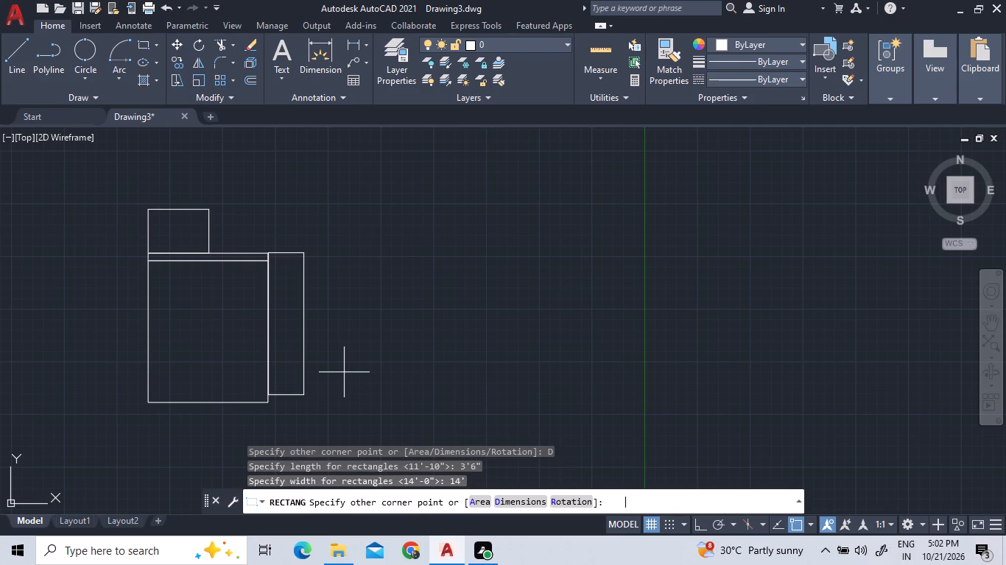
pyautogui.click(351, 383)
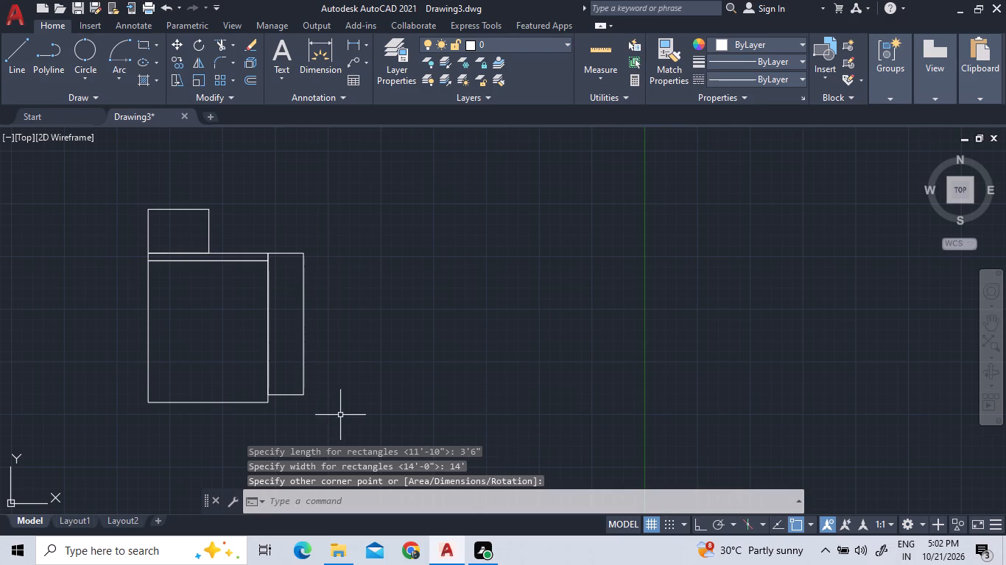
# Move the 3'6" by 14' rectangle straight down 9" with Ortho on, aligning its bottom edge with the large room's bottom edge.
pyautogui.click(340, 415)
pyautogui.click(296, 366)
pyautogui.rightClick(291, 383)
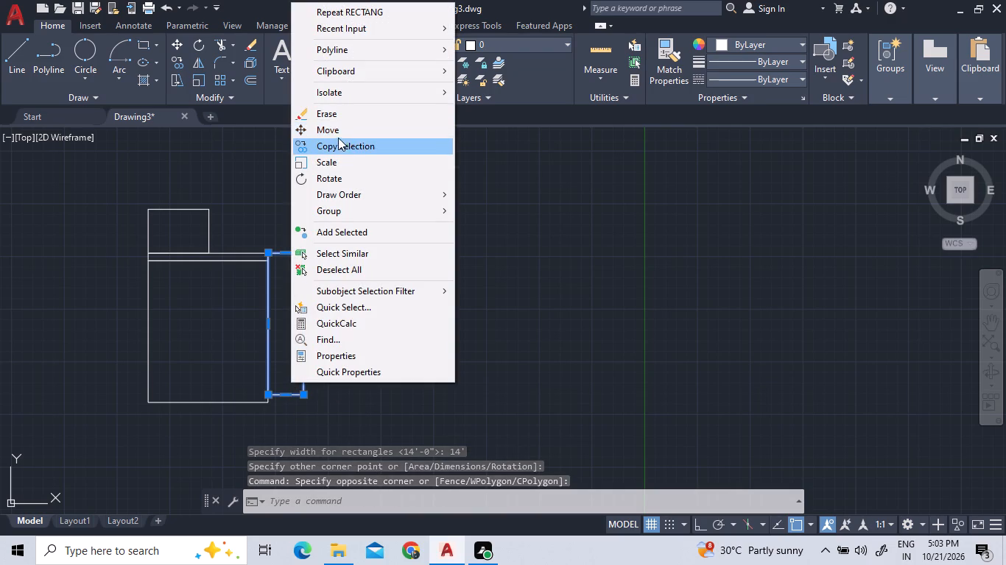
pyautogui.click(338, 136)
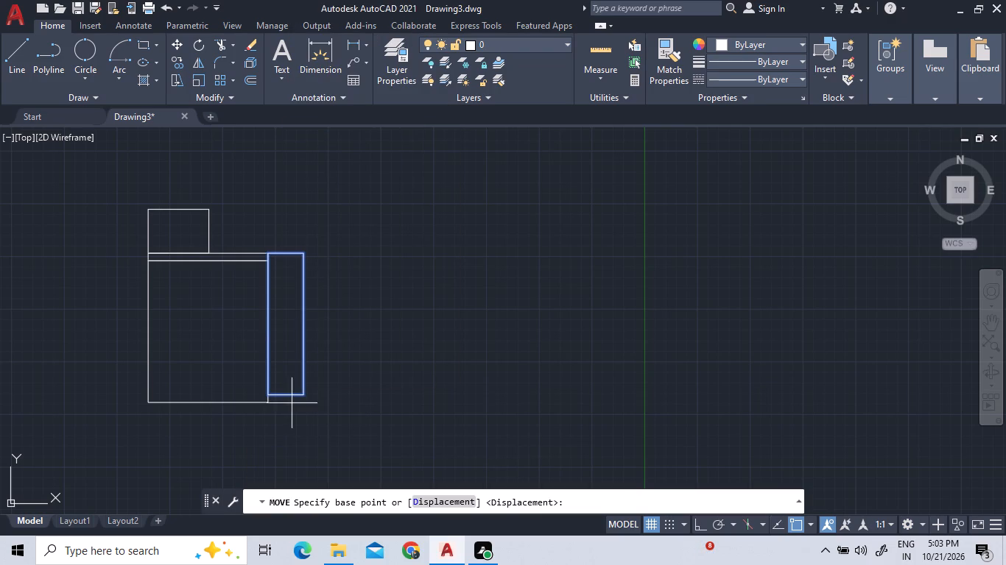
pyautogui.click(281, 397)
pyautogui.scroll(2, 284, 406)
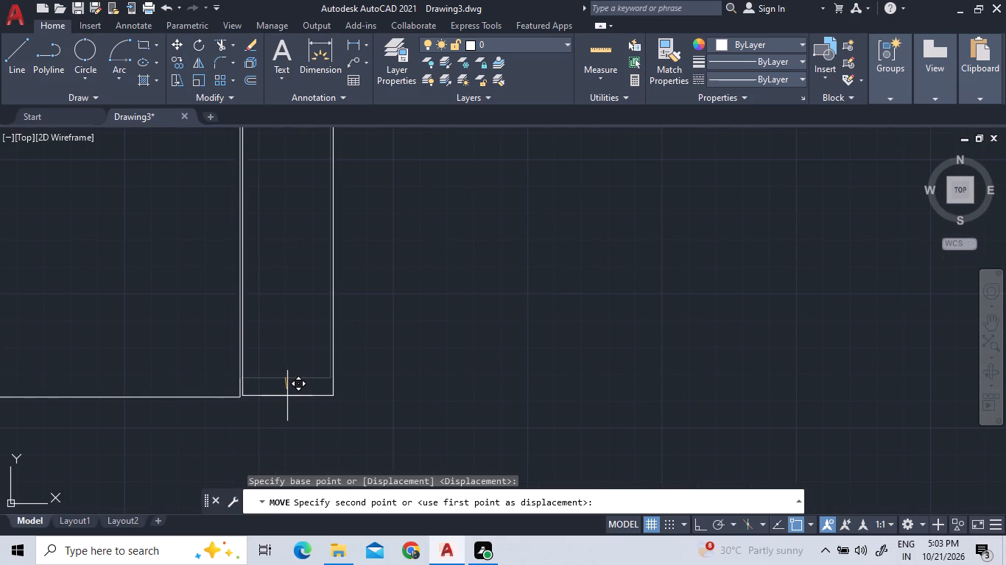
pyautogui.press('F8')
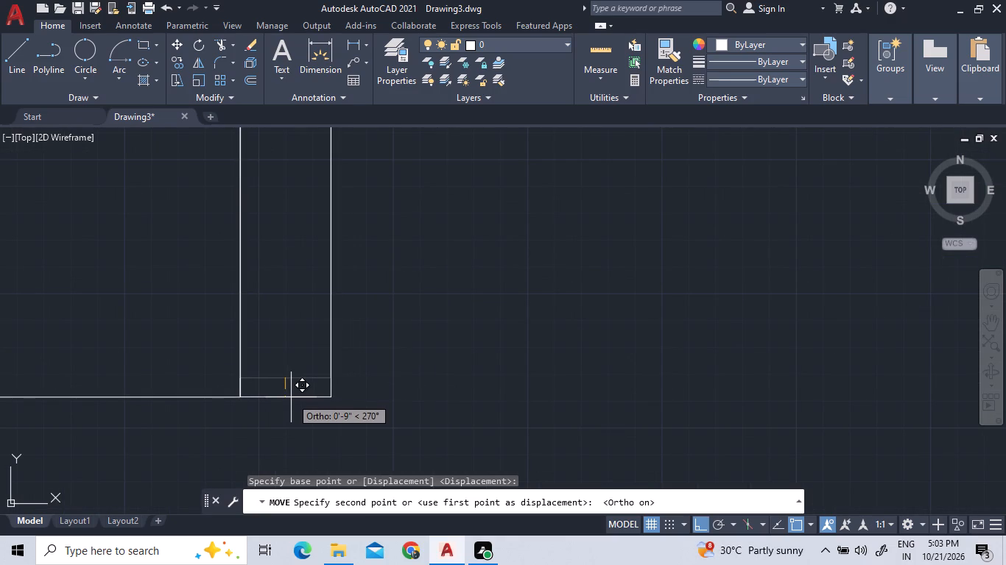
pyautogui.click(291, 397)
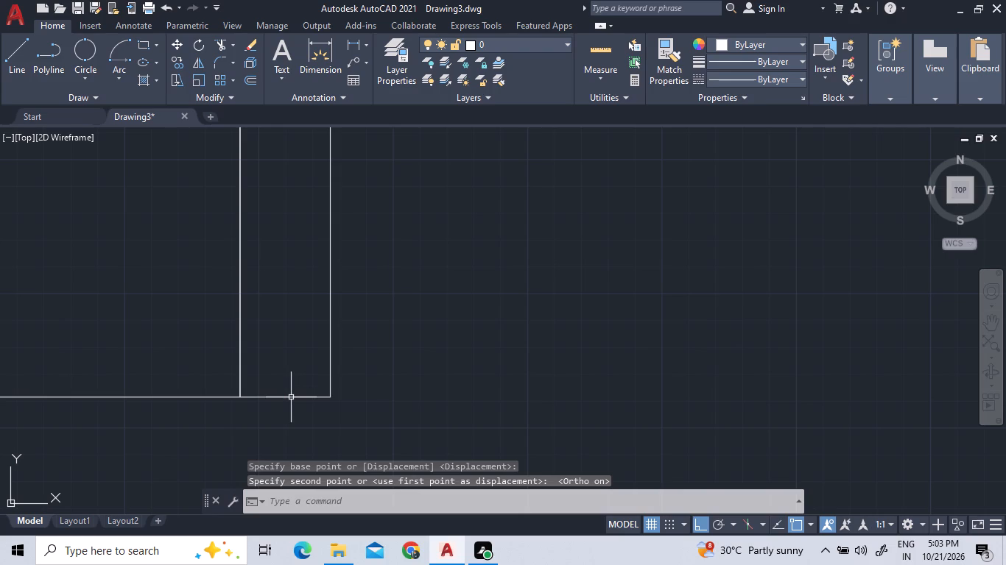
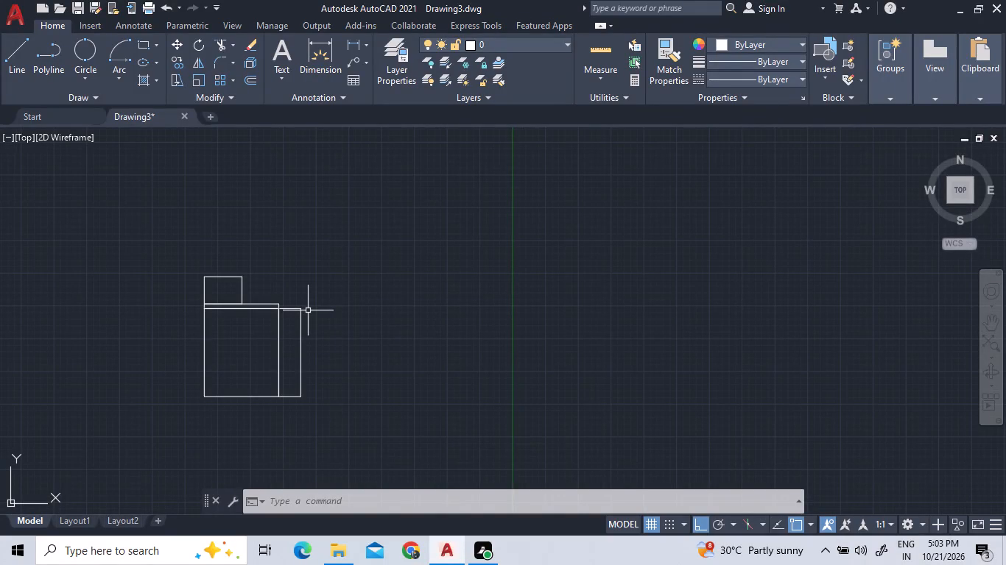
# Draw a rectangle 12'9" long and 14'9" wide from the 3'6" rectangle's upper-right corner, extending right and downward.
pyautogui.scroll(3, 311, 339)
pyautogui.scroll(-2, 295, 305)
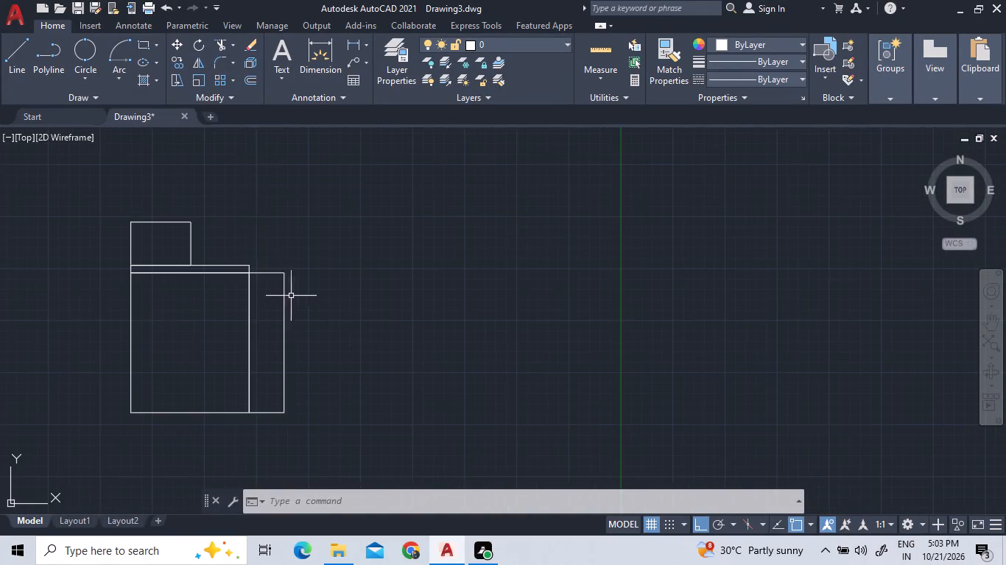
pyautogui.click(142, 37)
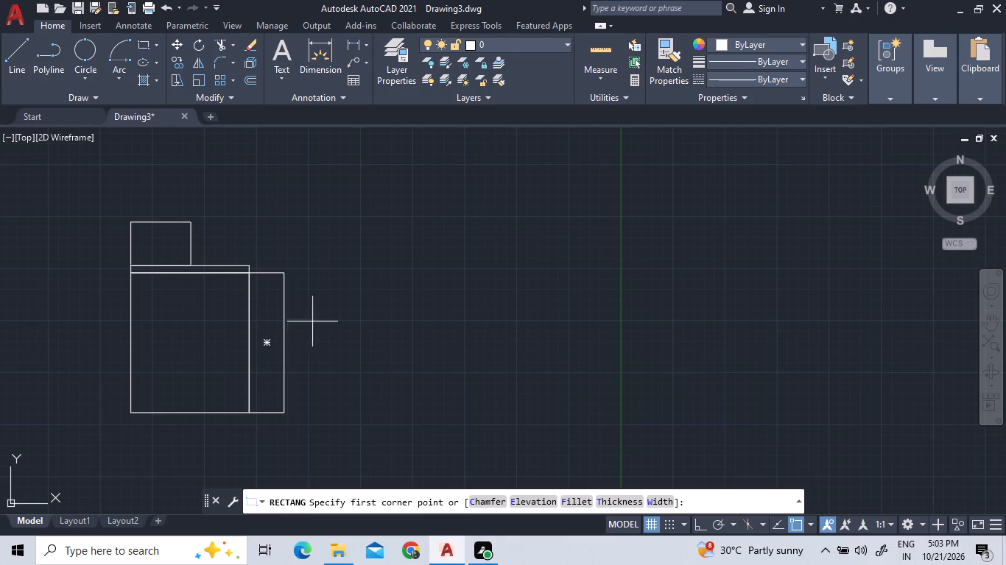
pyautogui.click(284, 271)
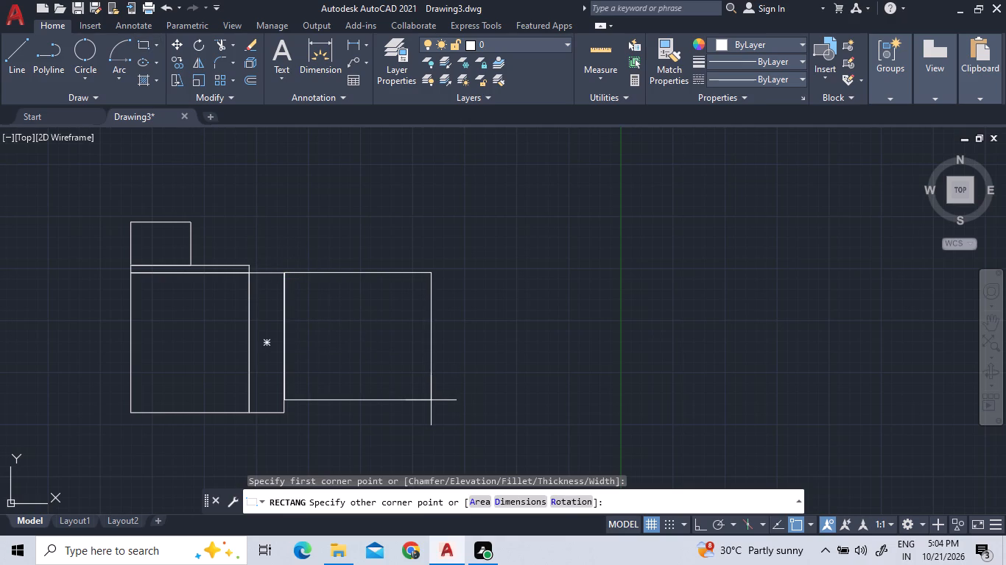
pyautogui.write('D')
pyautogui.press('space')
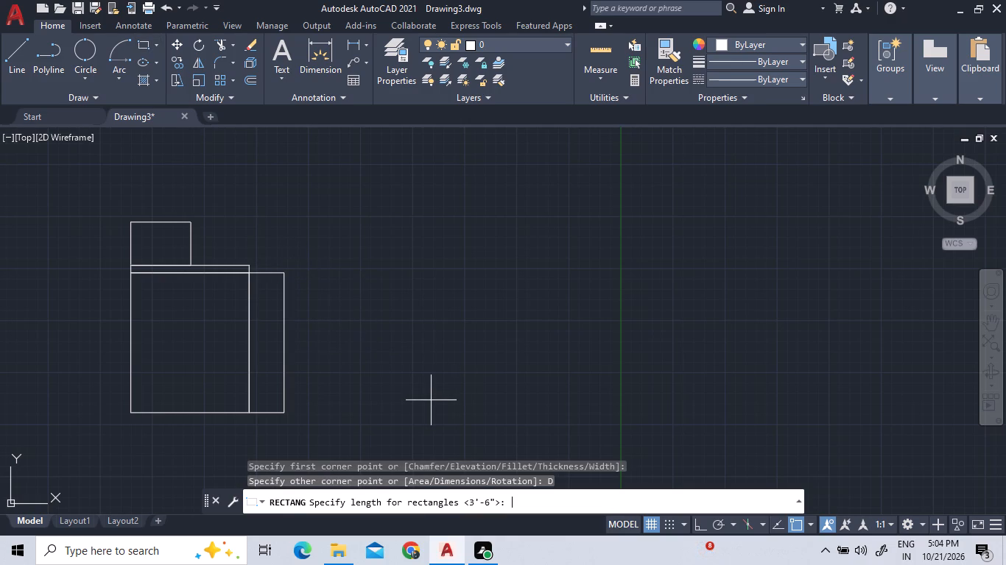
pyautogui.write('12')
pyautogui.write("'9")
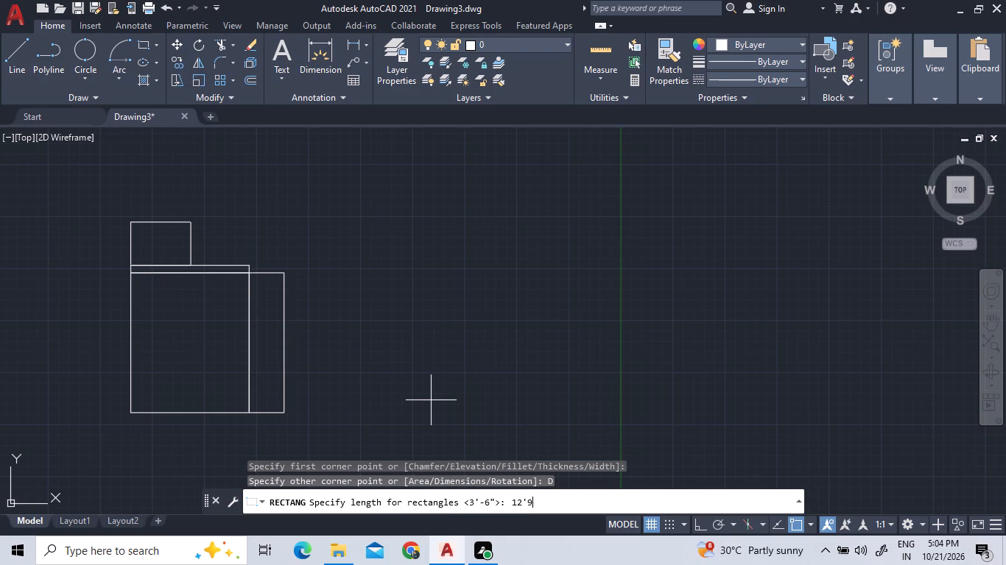
pyautogui.hotkey('shift', '"')
pyautogui.press('Return')
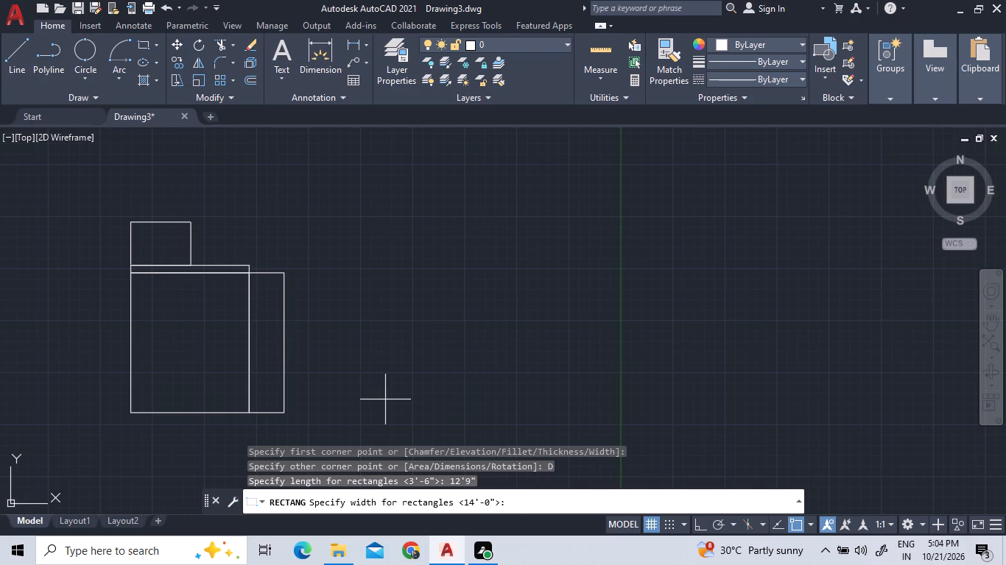
pyautogui.write('14')
pyautogui.write("'9")
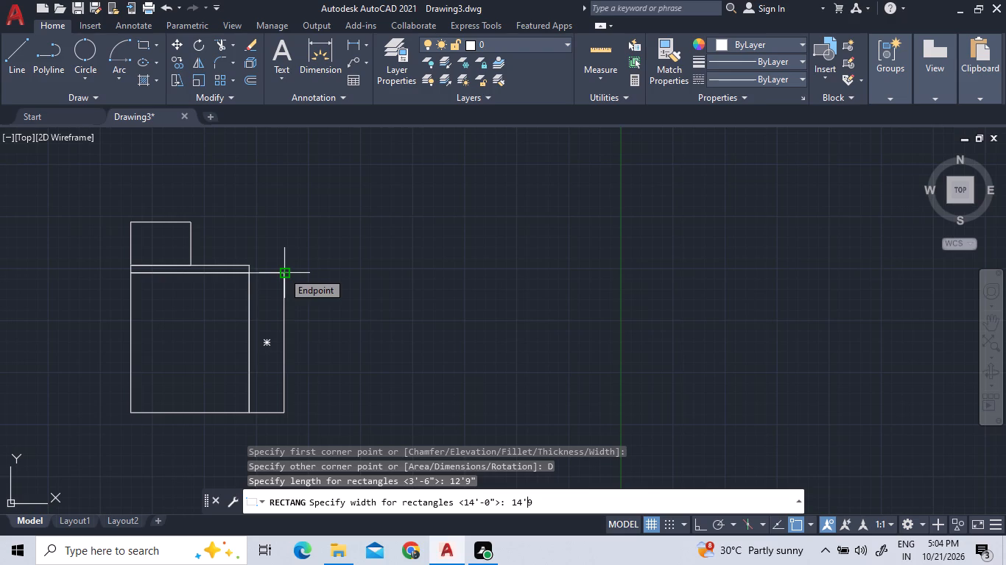
pyautogui.hotkey('shift', '"')
pyautogui.press('Return')
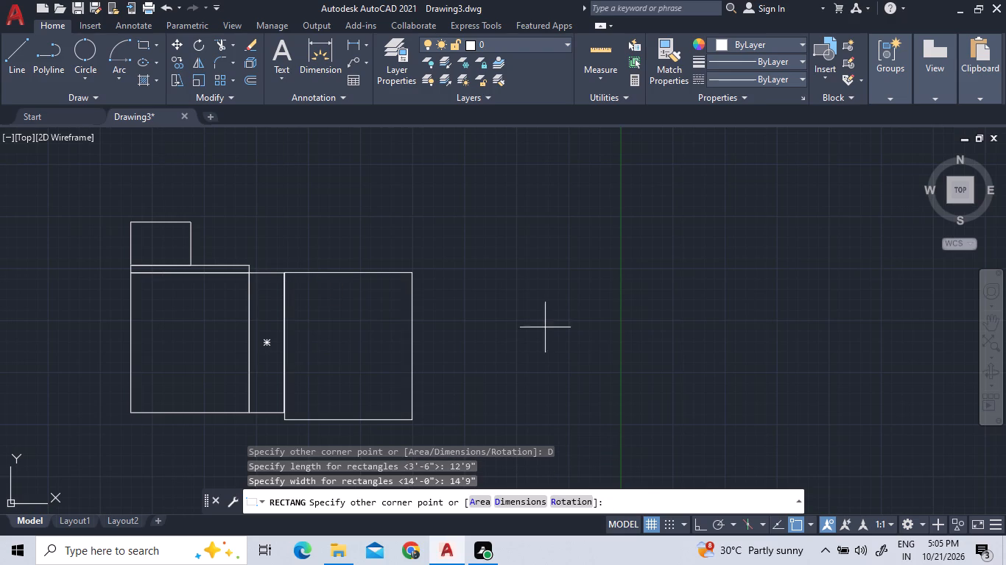
pyautogui.click(522, 330)
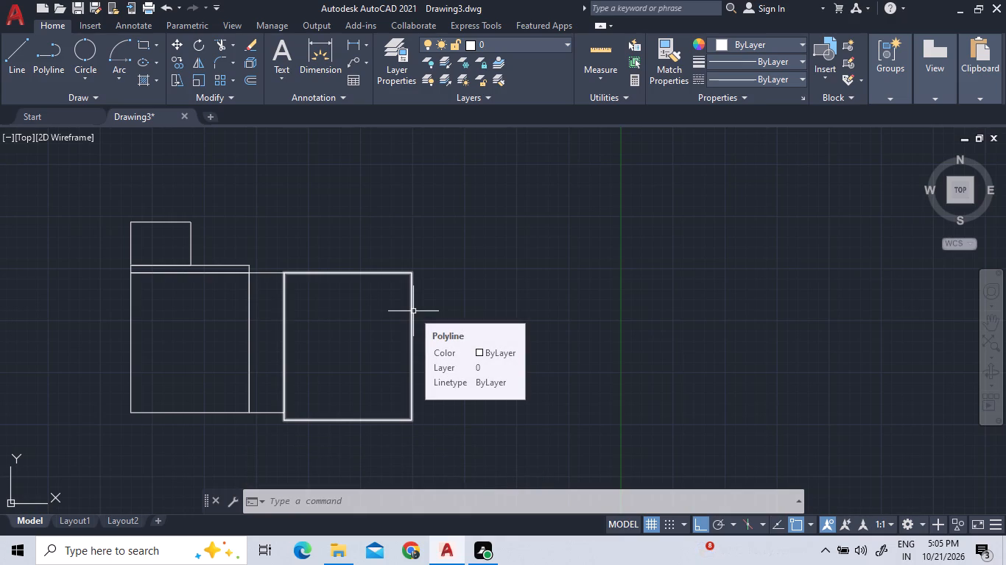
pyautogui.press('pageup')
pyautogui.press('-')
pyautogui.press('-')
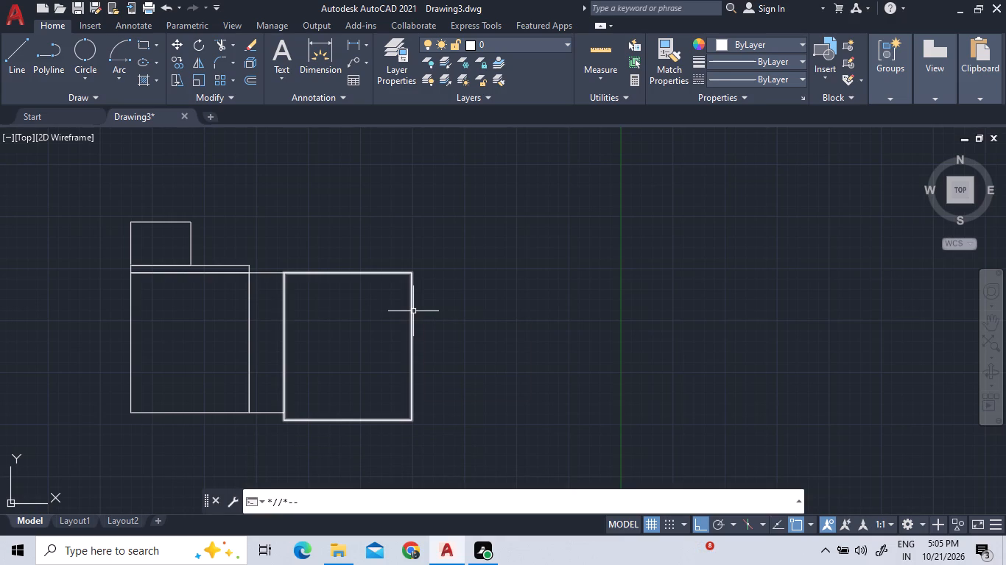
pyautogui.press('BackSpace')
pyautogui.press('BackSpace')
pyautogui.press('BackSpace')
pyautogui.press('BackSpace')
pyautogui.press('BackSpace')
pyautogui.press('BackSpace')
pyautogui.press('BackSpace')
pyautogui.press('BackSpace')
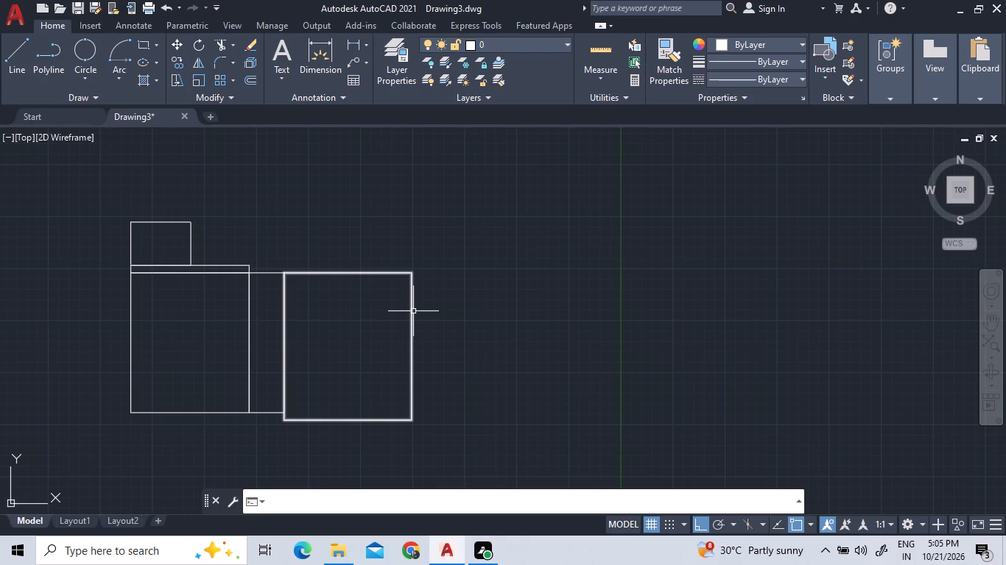
# Explode the 11'10" by 14', 3'6" by 14' and 12'9" by 14'9" rectangles into separate lines.
pyautogui.click(377, 365)
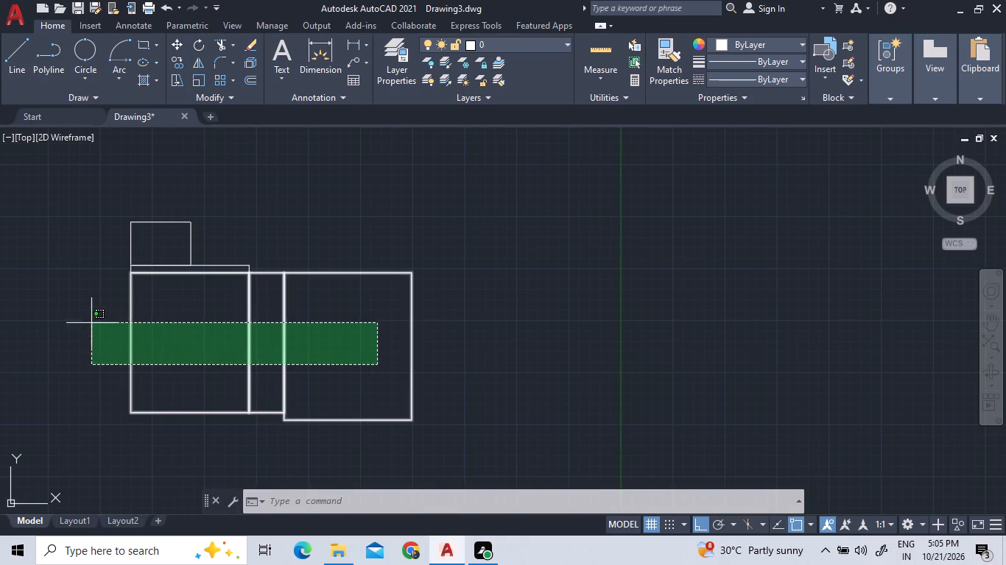
pyautogui.click(84, 315)
pyautogui.write('X')
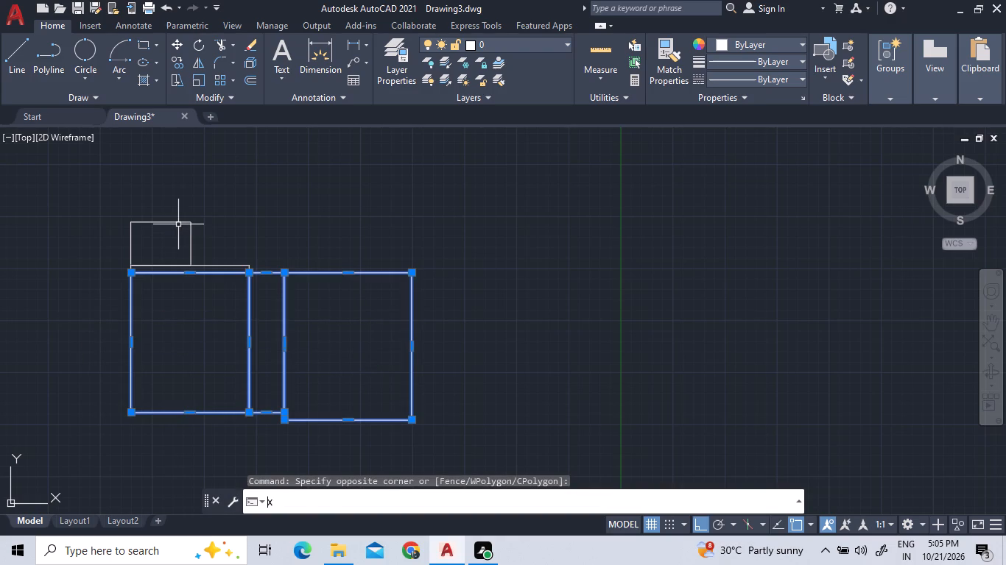
pyautogui.press('space')
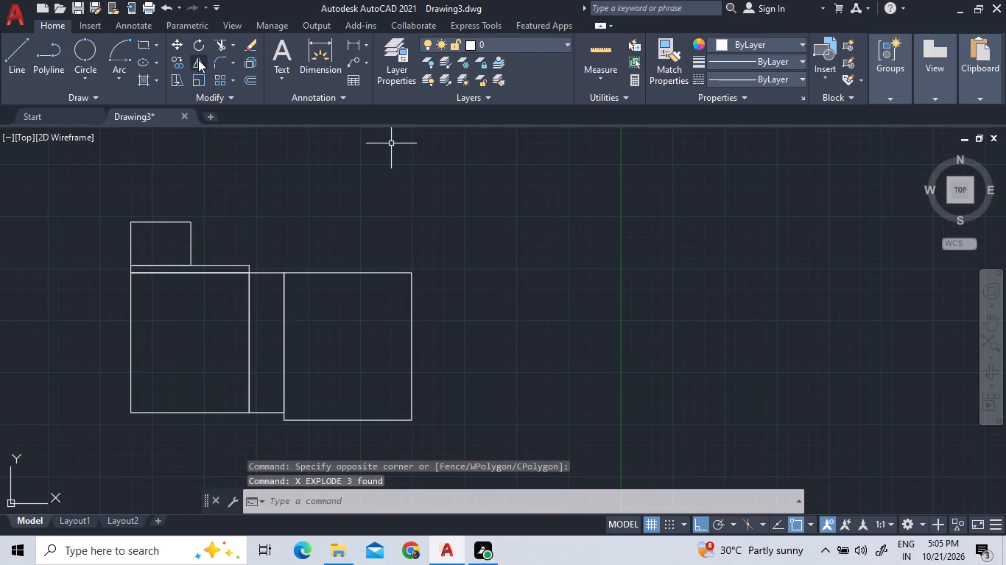
# Move the four edges of the 12'9" by 14'9" room straight up, aligning its top edge with the 9" strip's top edge.
pyautogui.scroll(-1, 286, 253)
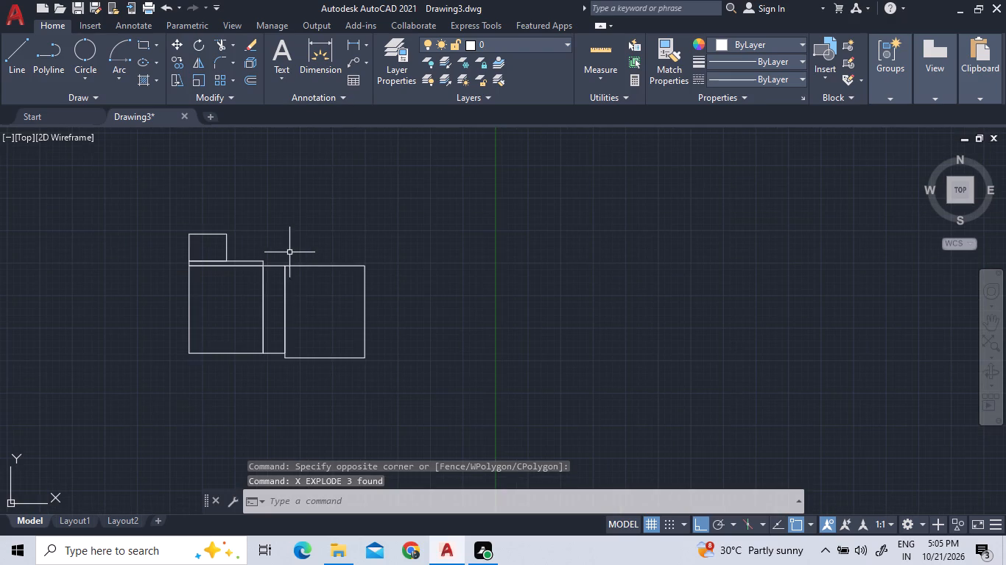
pyautogui.scroll(1, 317, 389)
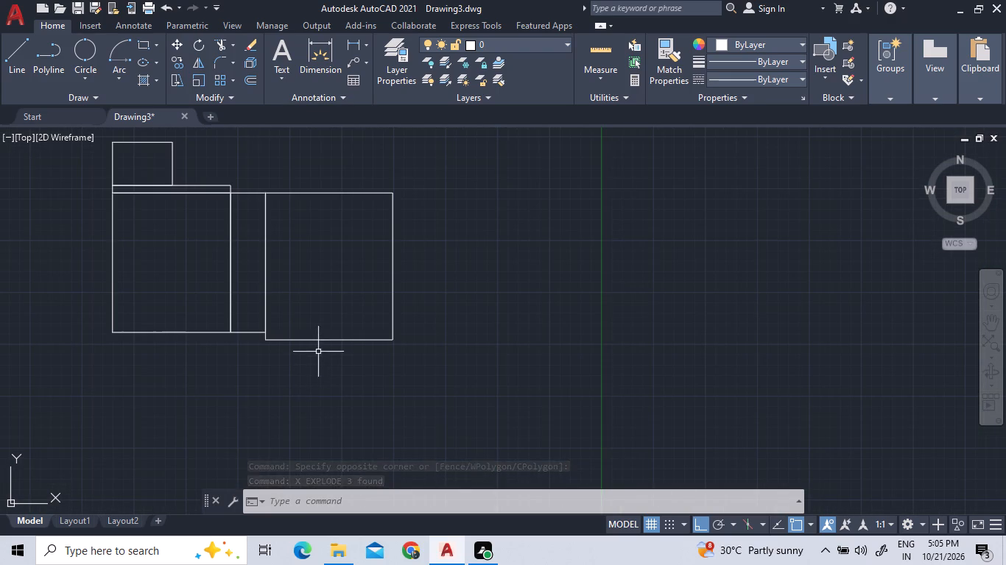
pyautogui.click(317, 341)
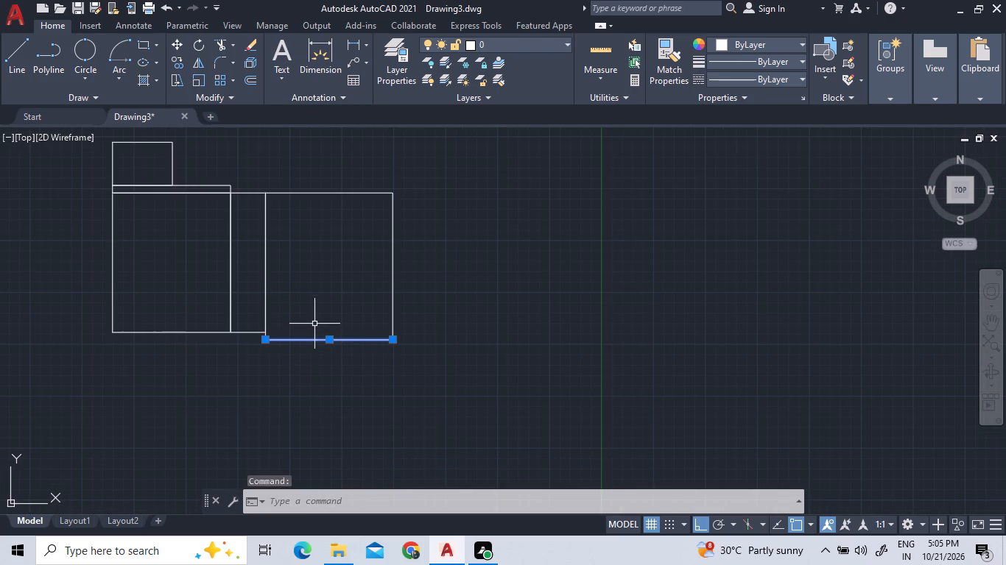
pyautogui.click(291, 194)
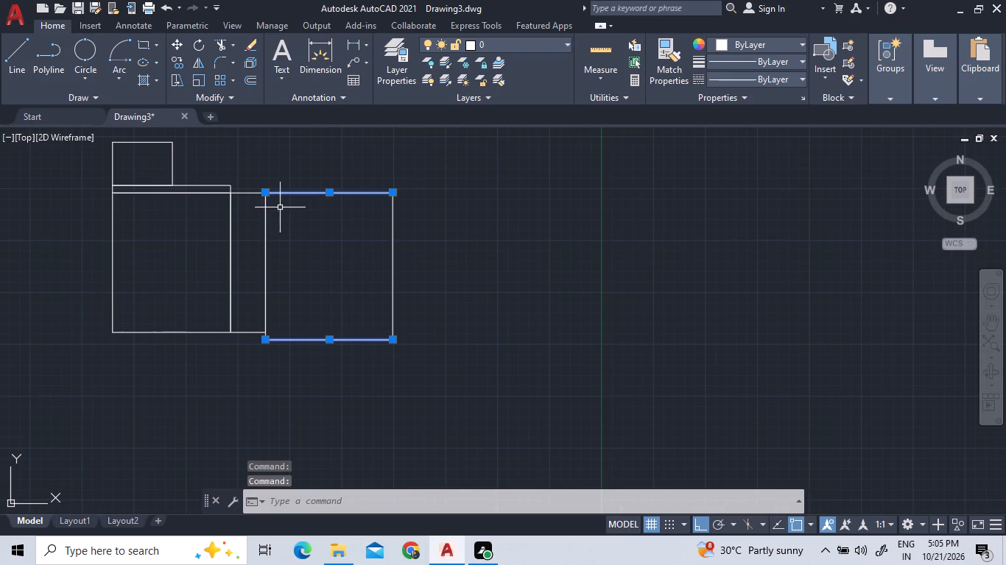
pyautogui.click(266, 216)
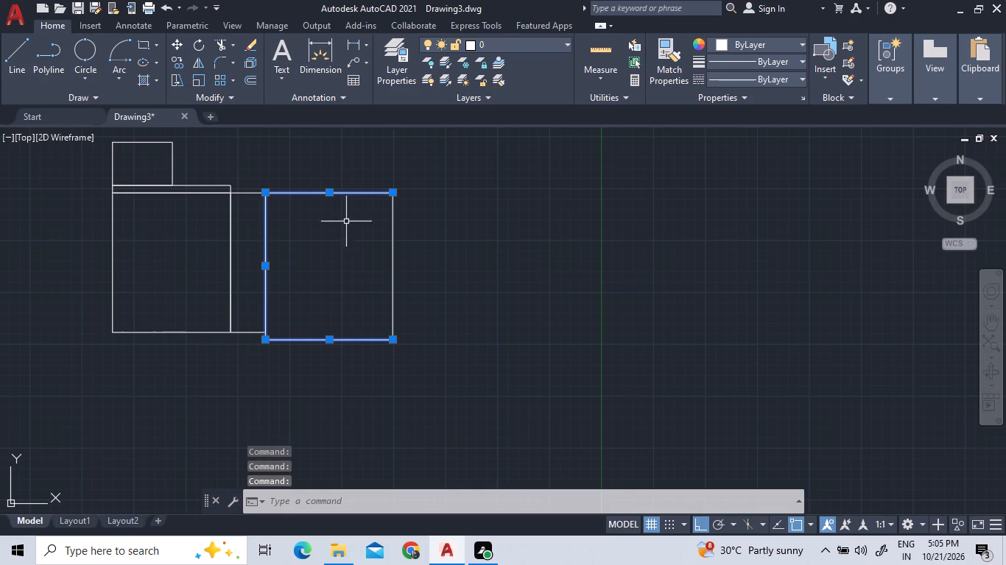
pyautogui.click(393, 246)
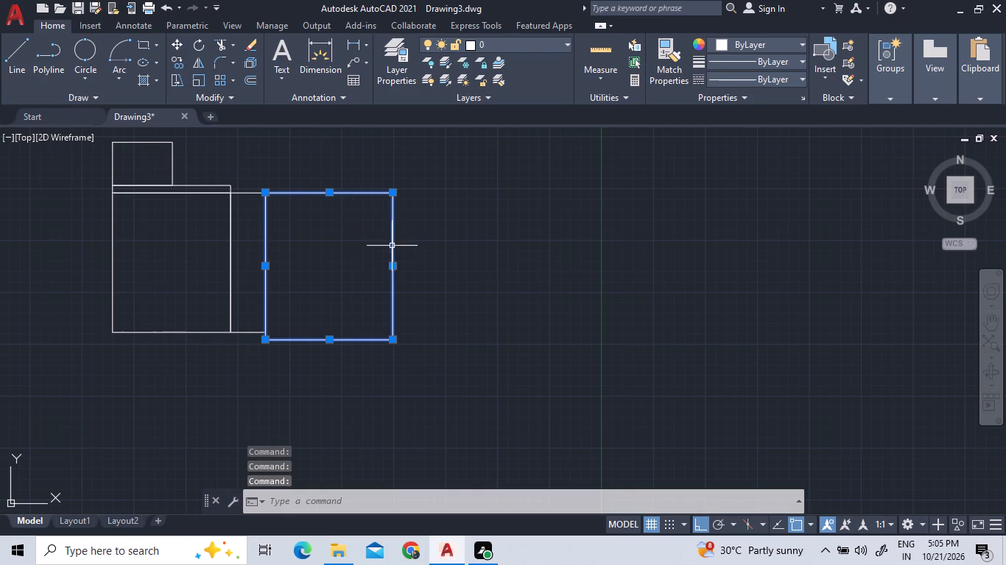
pyautogui.rightClick(361, 237)
pyautogui.click(408, 301)
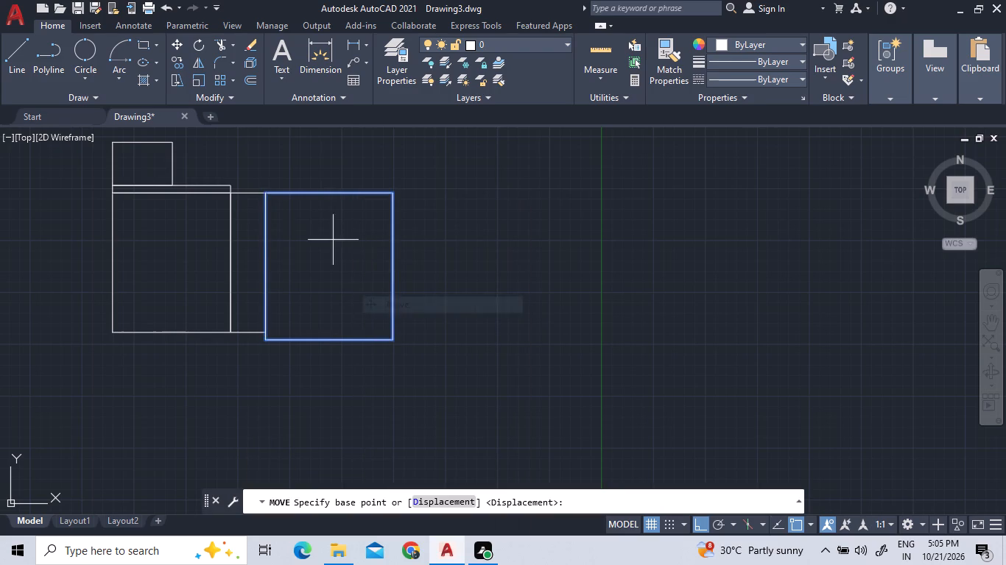
pyautogui.click(264, 191)
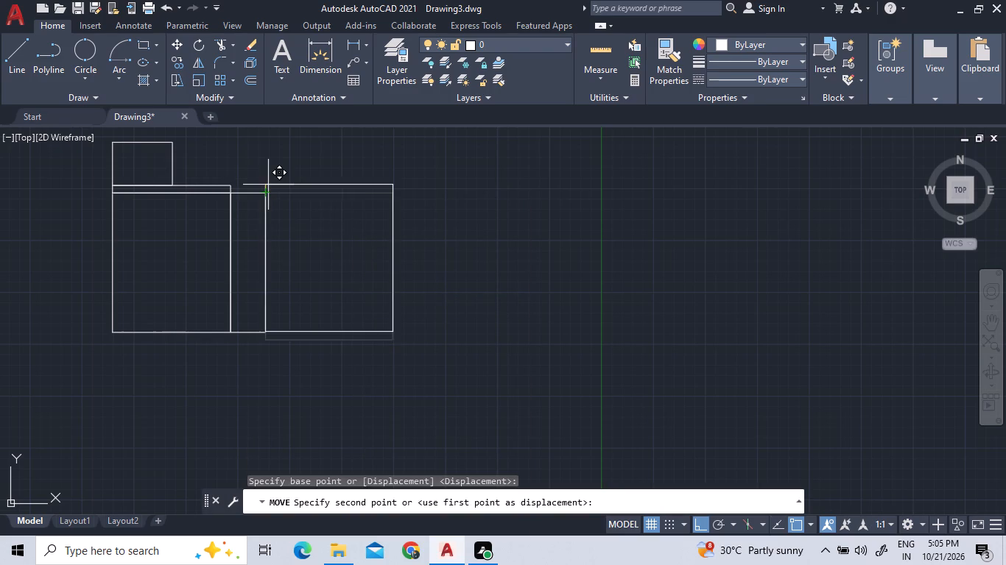
pyautogui.scroll(3, 264, 188)
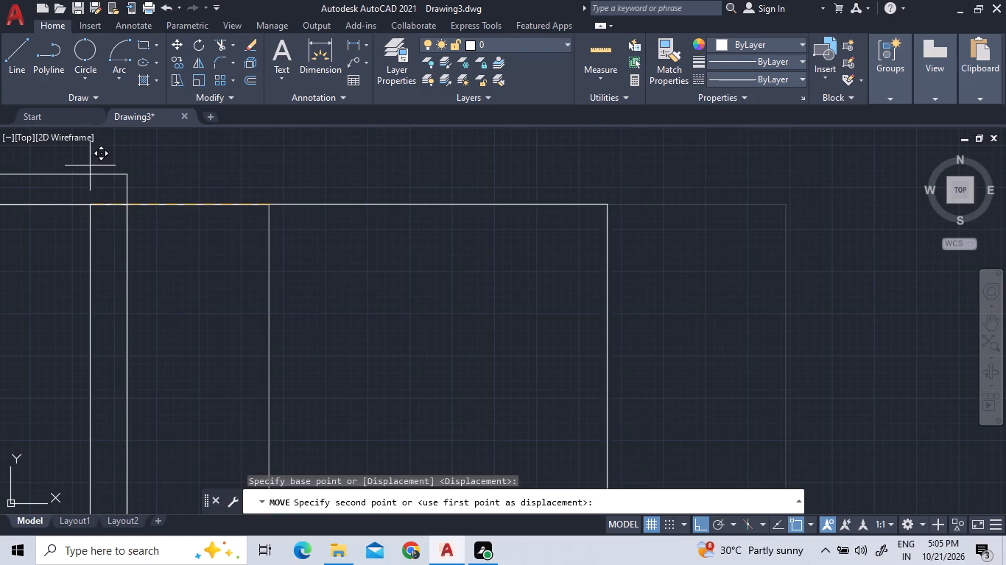
pyautogui.click(269, 177)
pyautogui.scroll(-4, 302, 186)
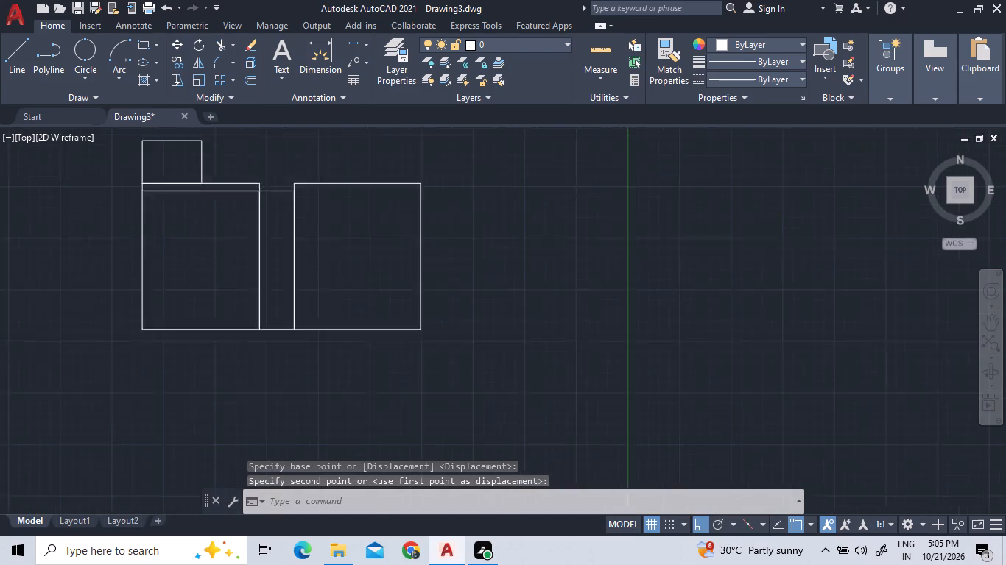
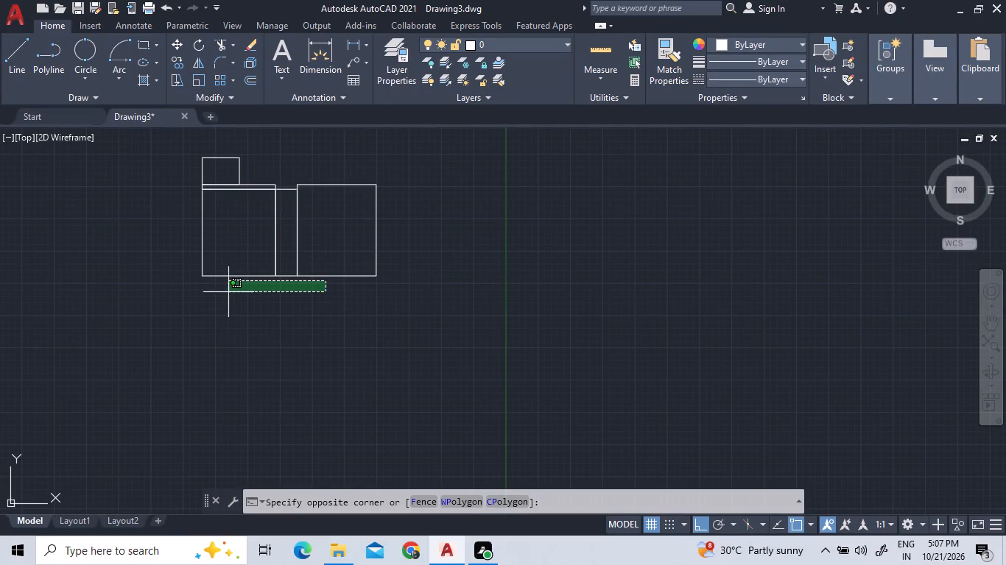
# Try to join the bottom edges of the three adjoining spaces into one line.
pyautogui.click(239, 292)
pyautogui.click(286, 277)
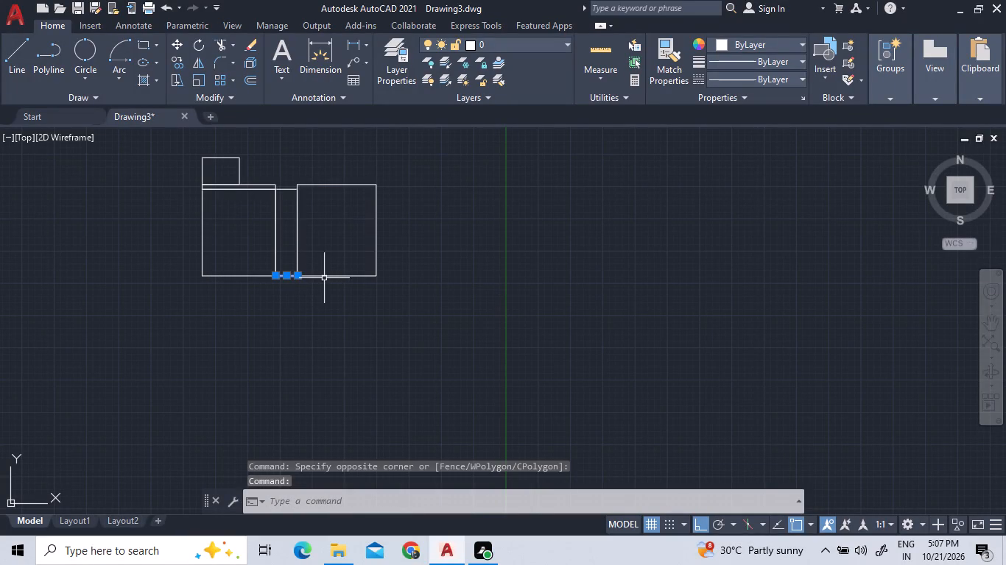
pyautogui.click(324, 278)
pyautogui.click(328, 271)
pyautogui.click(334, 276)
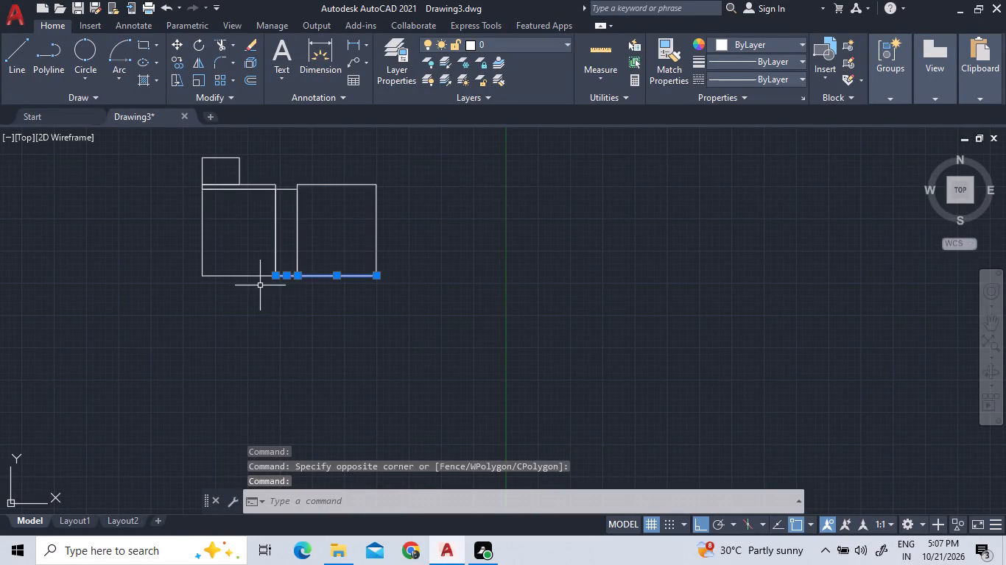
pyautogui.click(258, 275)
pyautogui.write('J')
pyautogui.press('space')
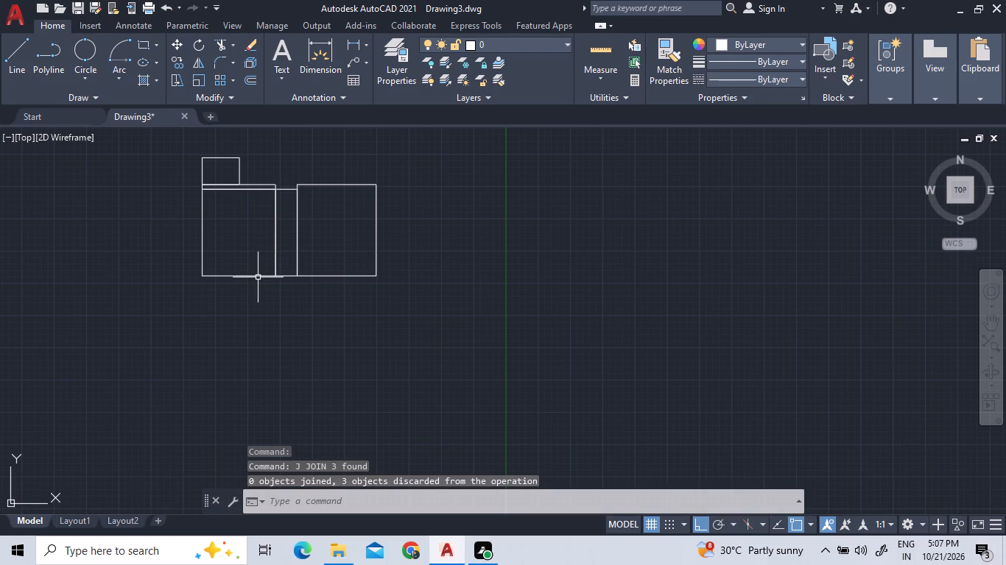
# Offset the bottom edges of the 11'10", 3'6" and 12'9" wide spaces 9" downward.
pyautogui.click(258, 277)
pyautogui.click(250, 79)
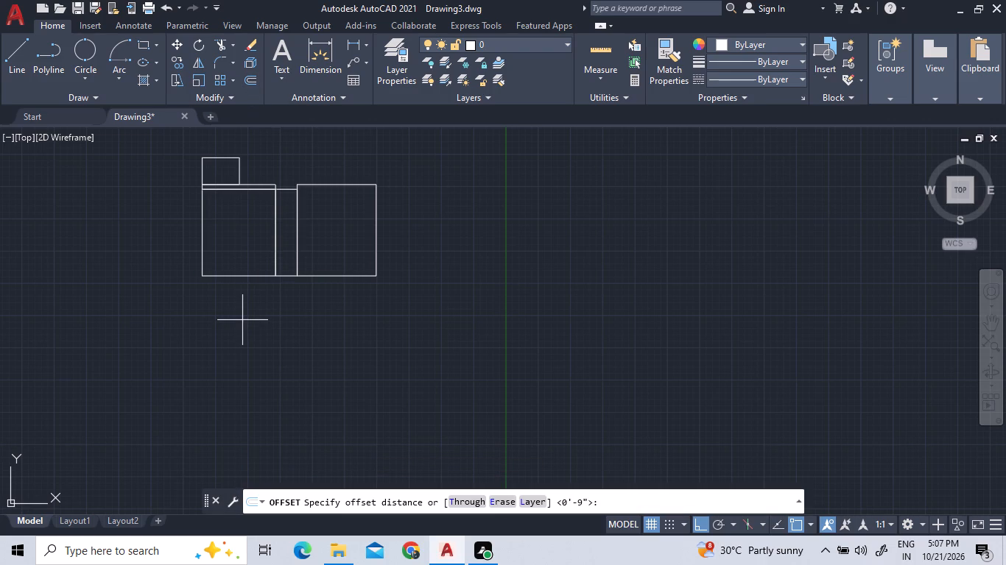
pyautogui.press('Return')
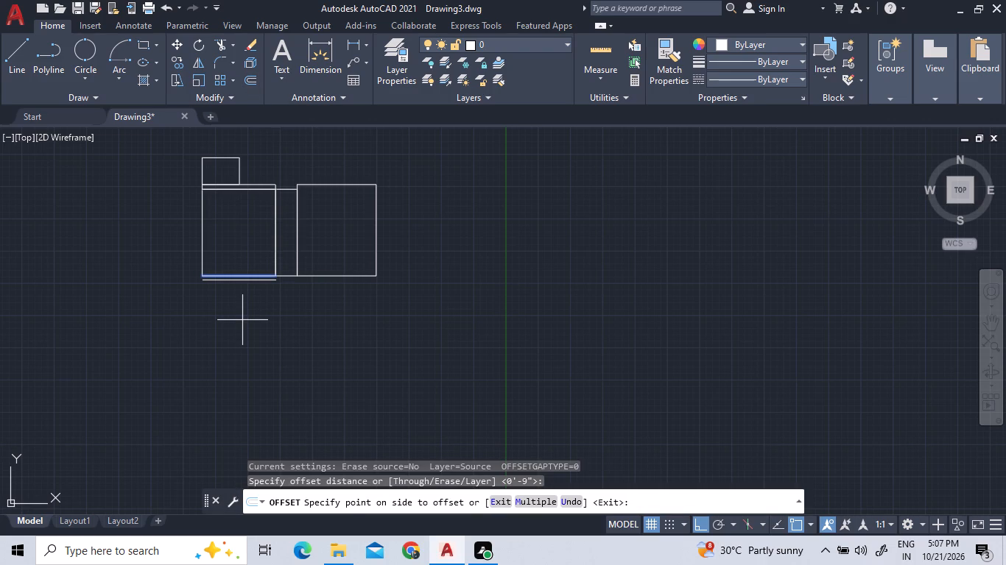
pyautogui.click(250, 324)
pyautogui.click(281, 274)
pyautogui.click(293, 306)
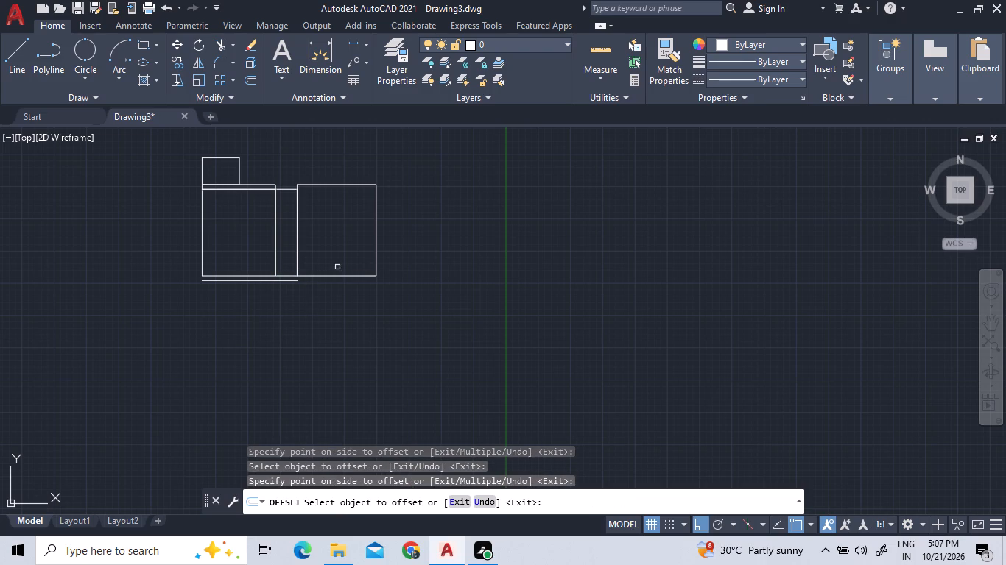
pyautogui.click(333, 274)
pyautogui.click(331, 290)
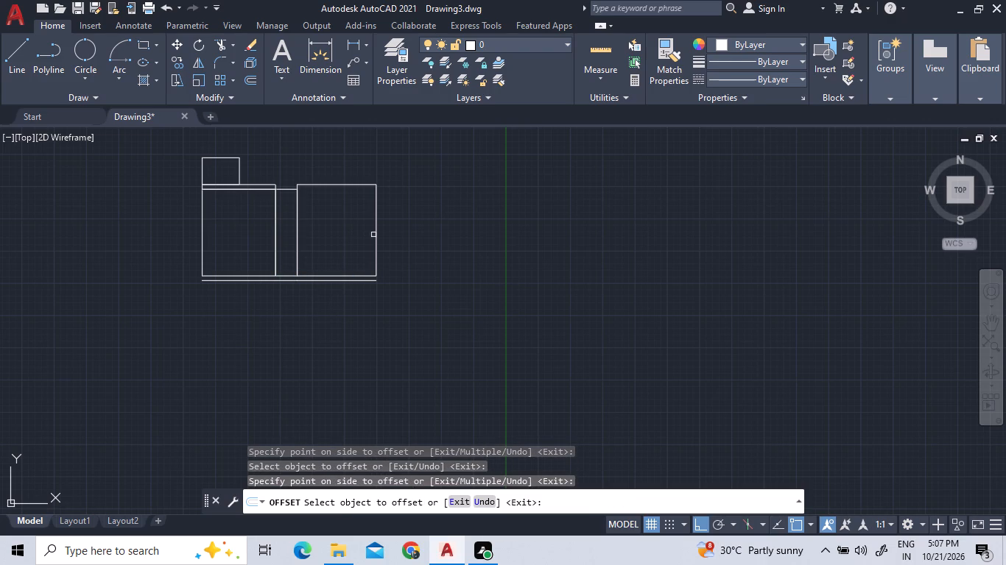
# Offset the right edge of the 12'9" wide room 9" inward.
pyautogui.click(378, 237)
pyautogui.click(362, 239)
# Offset the left edge of the 12'9" wide room 9" inward.
pyautogui.click(296, 205)
pyautogui.click(317, 213)
pyautogui.click(275, 217)
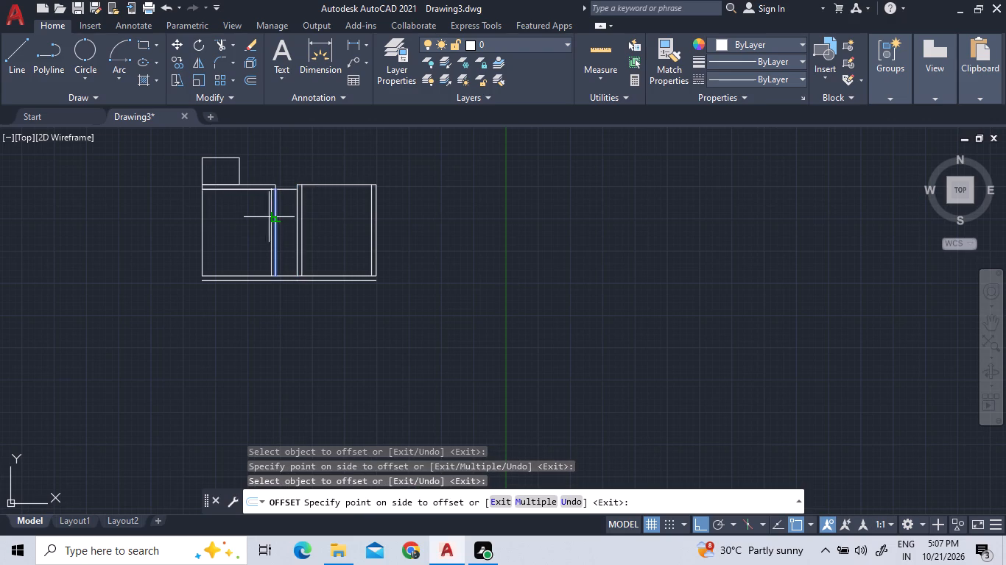
pyautogui.scroll(2, 268, 218)
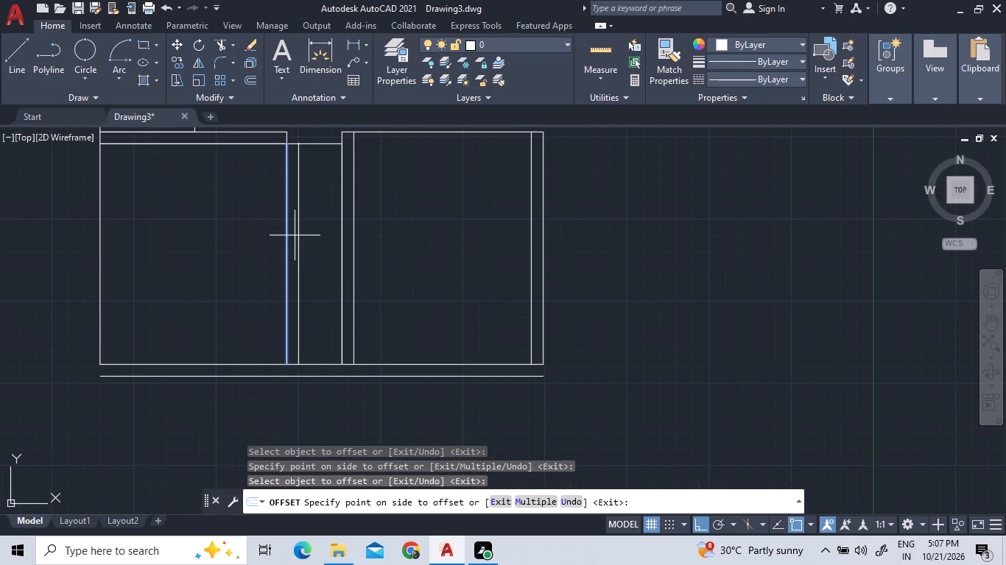
# Add a linear dimension across the width of the narrow space between the two large rooms.
pyautogui.click(356, 40)
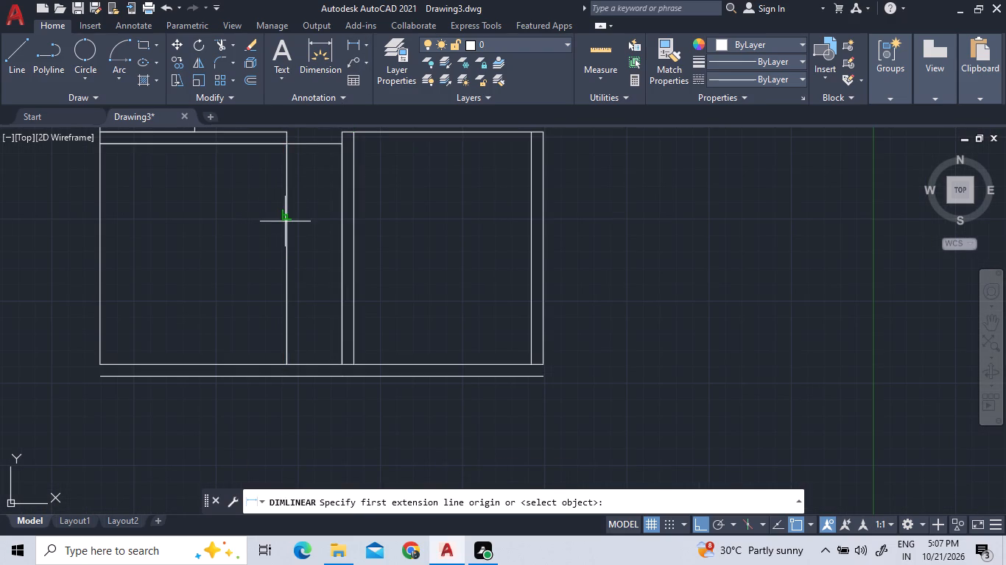
pyautogui.click(285, 221)
pyautogui.click(340, 216)
pyautogui.click(335, 194)
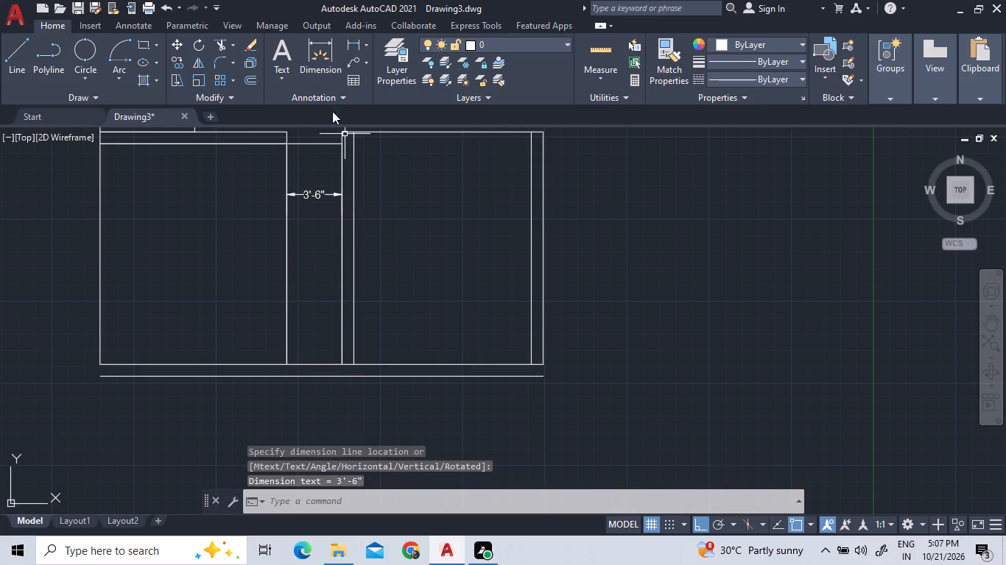
# Offset the left edge of the 3'6" wide space 9" to the left, into the 11'10" wide room.
pyautogui.click(250, 79)
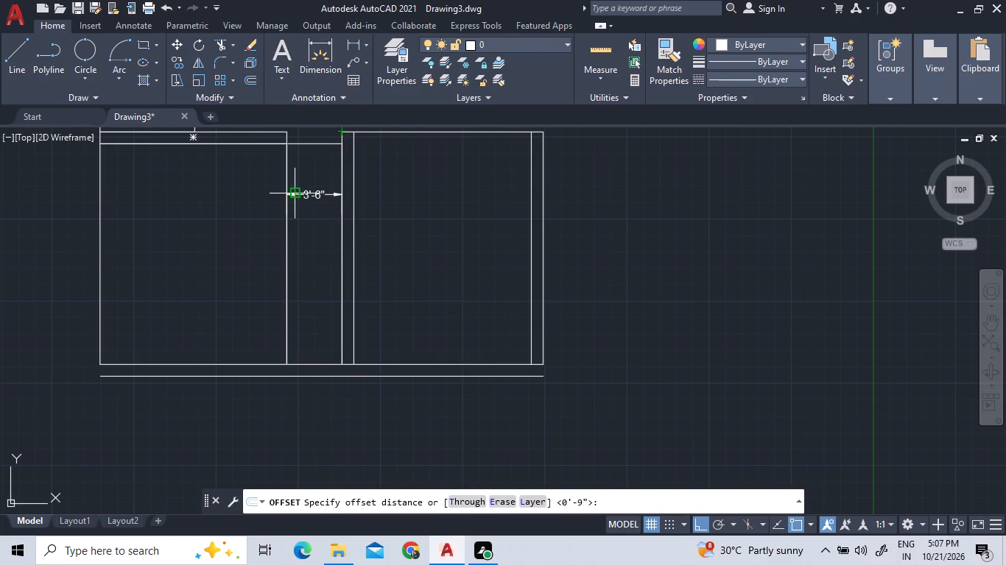
pyautogui.rightClick(324, 266)
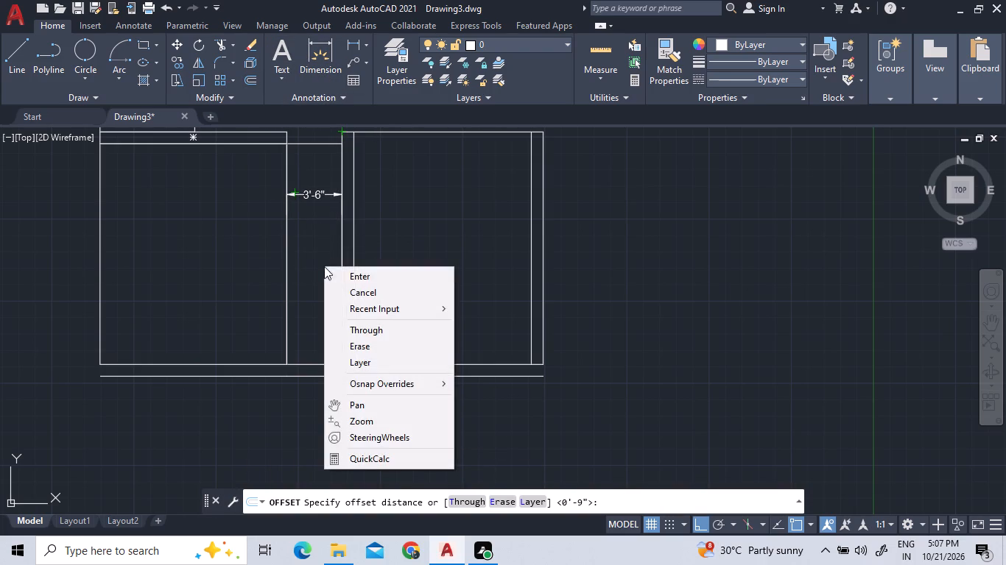
pyautogui.click(334, 277)
pyautogui.click(285, 284)
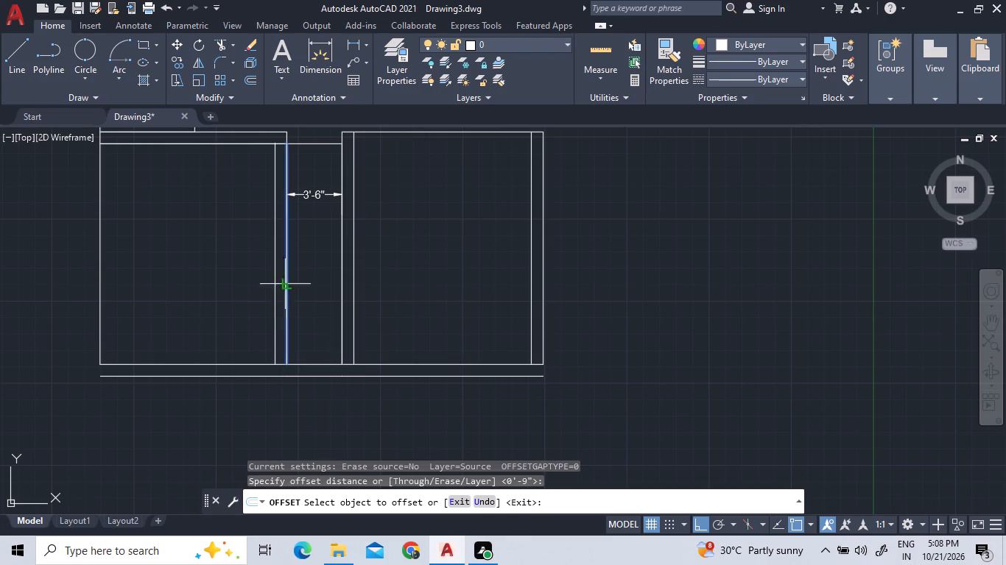
pyautogui.click(270, 288)
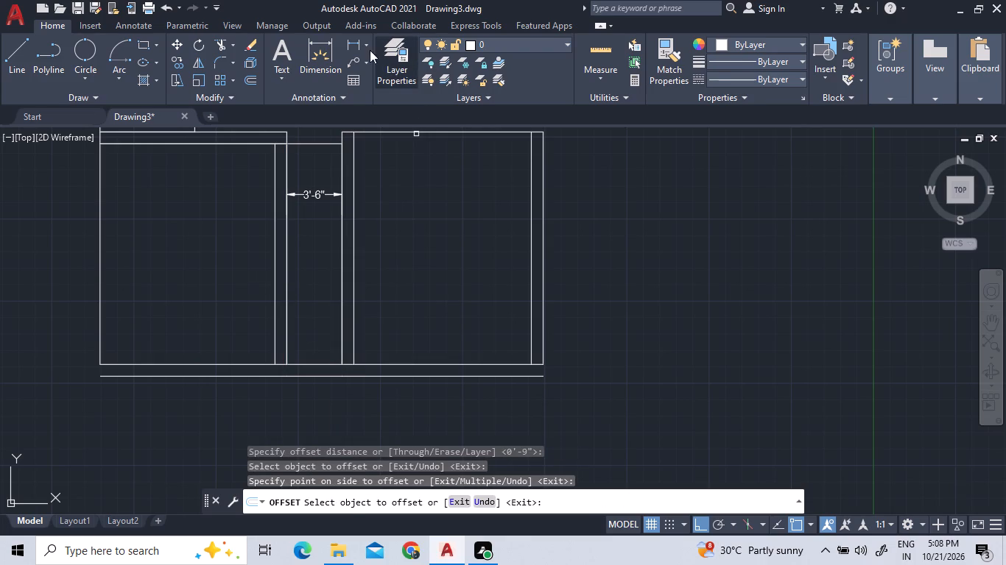
# Measure the distance between the two inner wall lines of the 12'9" wide room.
pyautogui.click(353, 41)
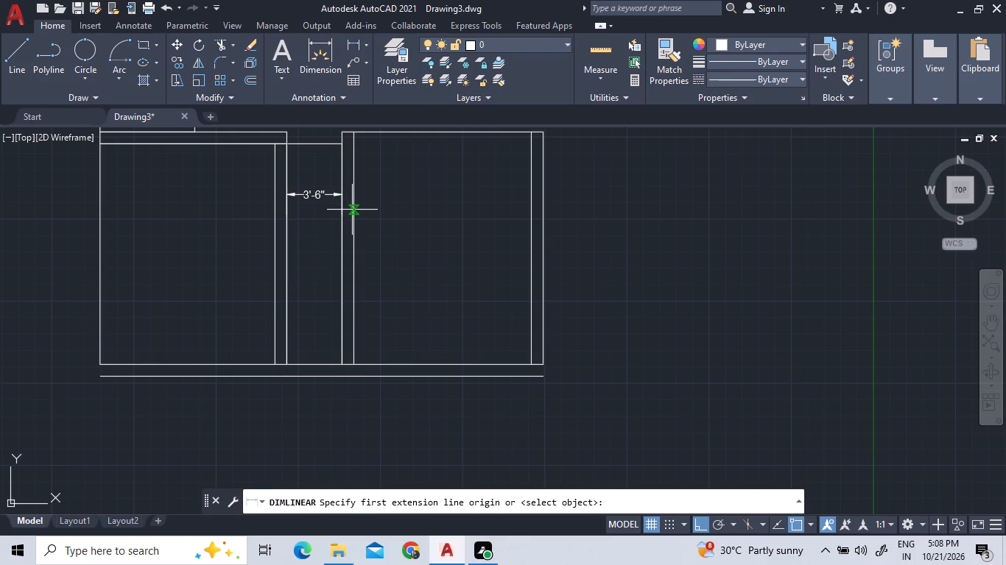
pyautogui.click(352, 210)
pyautogui.click(529, 209)
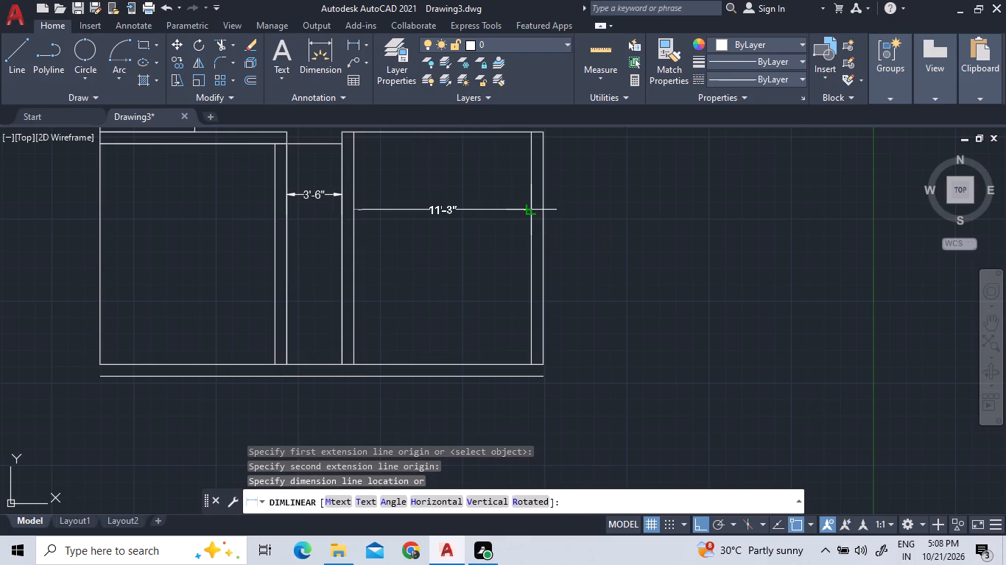
pyautogui.rightClick(529, 209)
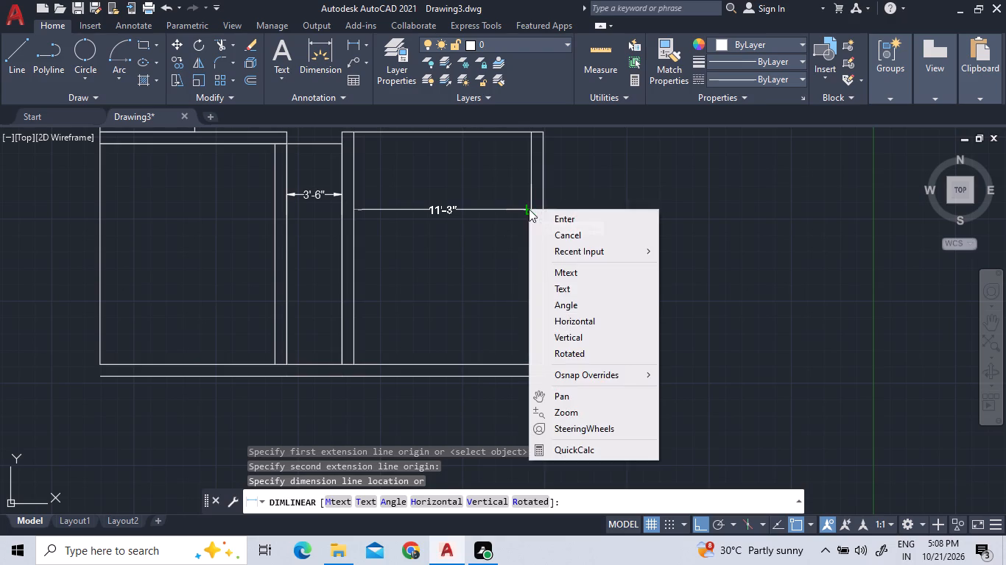
pyautogui.click(540, 217)
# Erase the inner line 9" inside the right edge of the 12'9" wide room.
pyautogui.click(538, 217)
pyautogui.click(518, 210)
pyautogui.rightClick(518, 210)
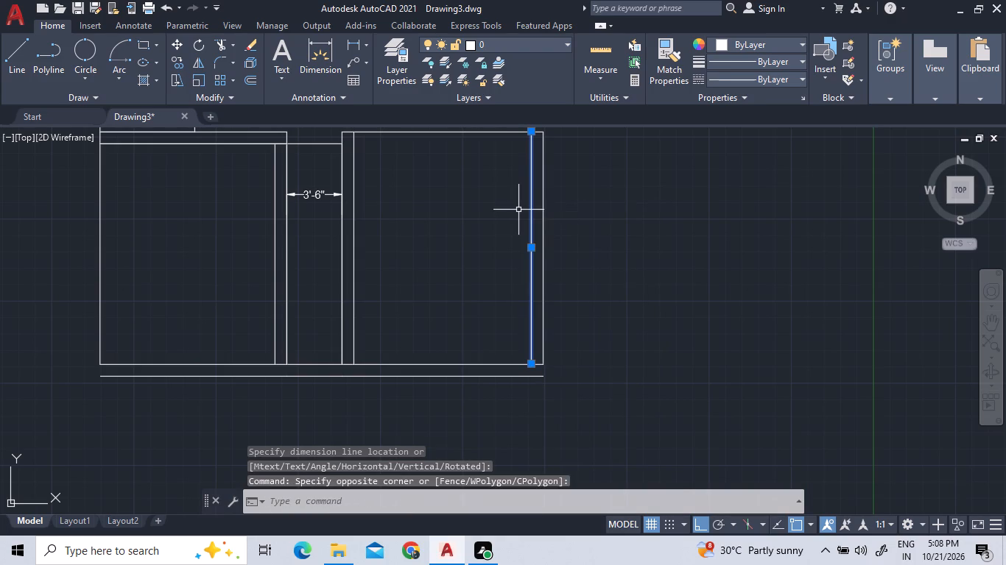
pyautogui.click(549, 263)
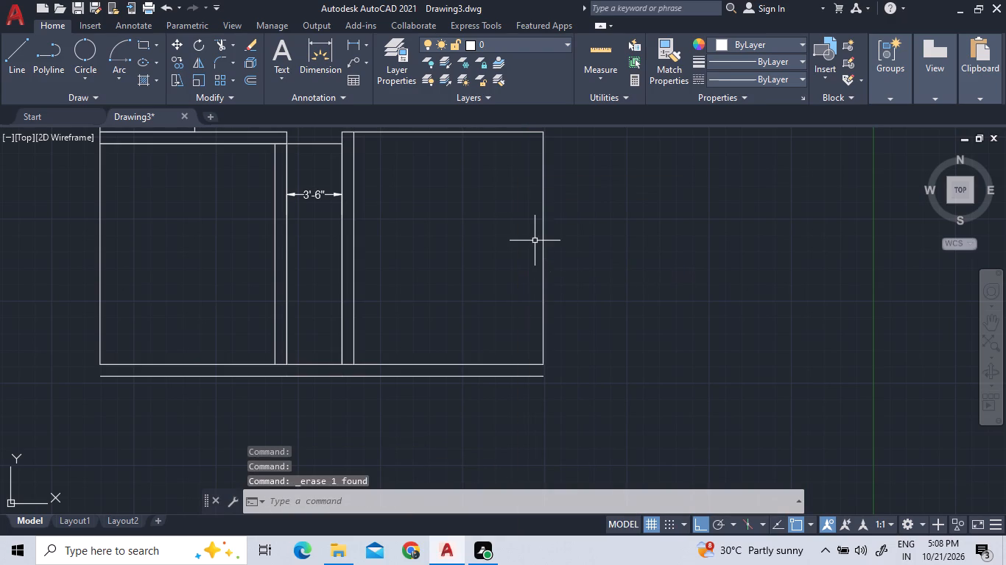
# Add a linear dimension from the 12'9" wide room's inner left wall line to its right edge.
pyautogui.click(351, 45)
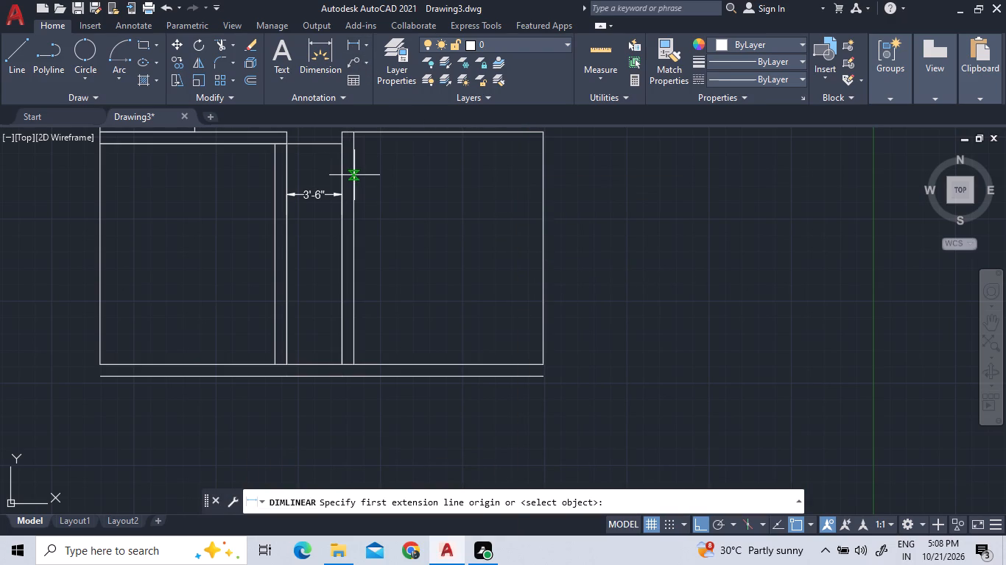
pyautogui.moveTo(354, 175); pyautogui.dragTo(362, 176)
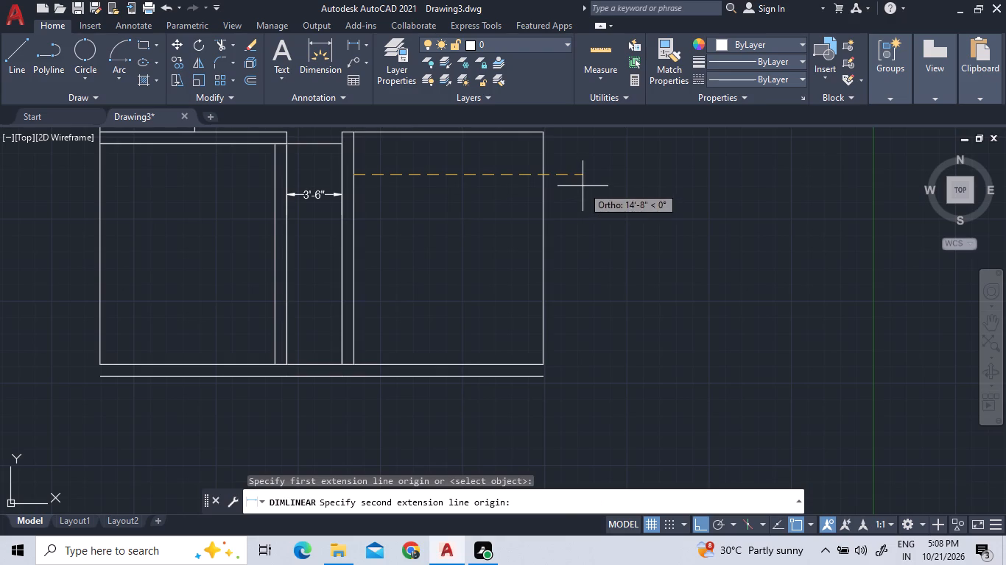
pyautogui.click(544, 174)
pyautogui.click(543, 194)
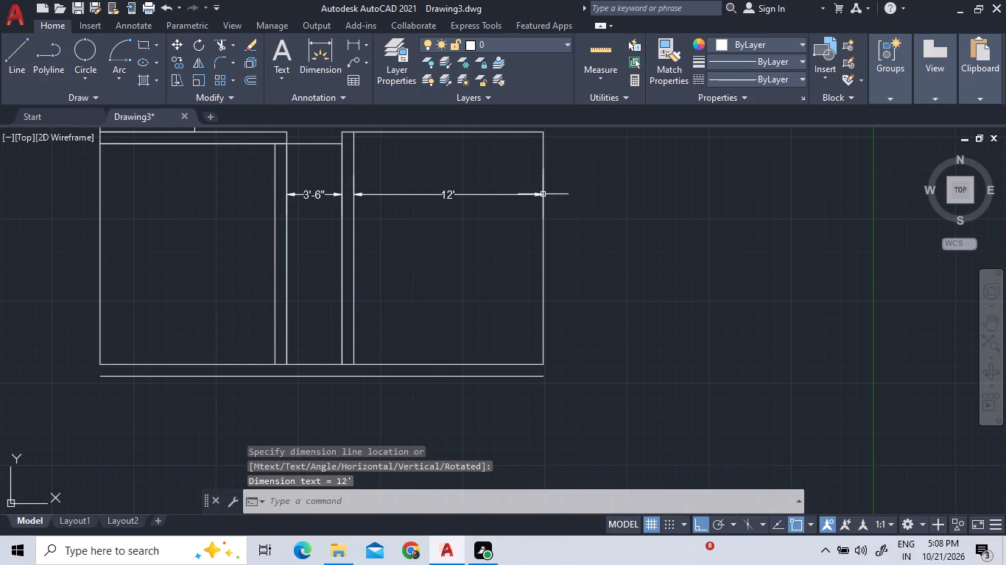
# Offset the right edge of the 12'9" wide room 9" outward to the right.
pyautogui.click(556, 227)
pyautogui.click(543, 225)
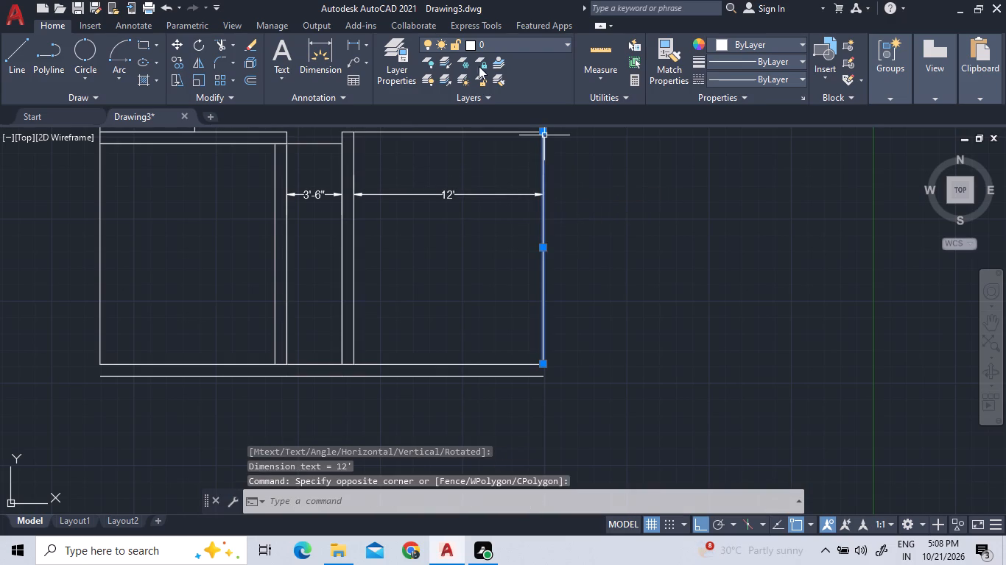
pyautogui.click(251, 78)
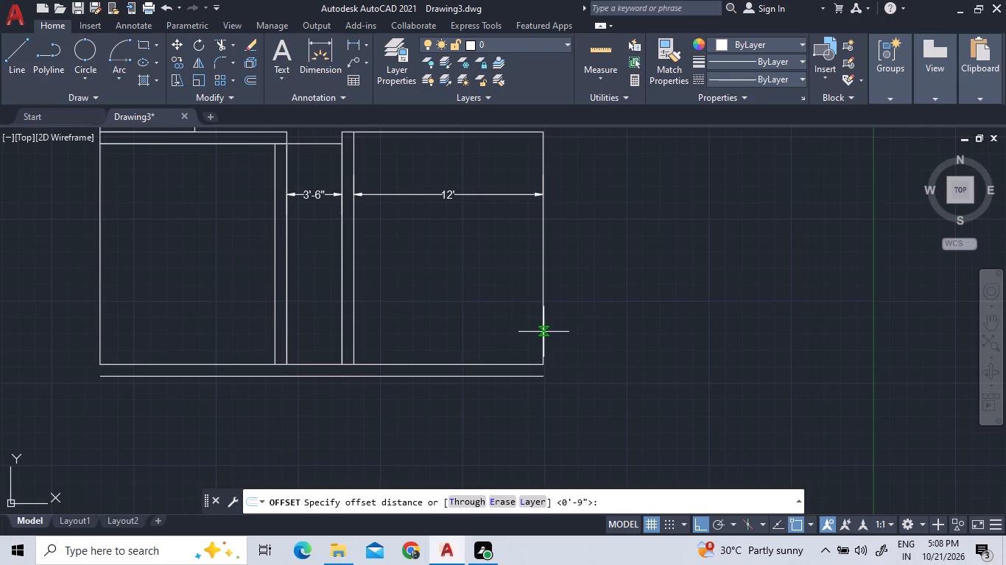
pyautogui.press('Return')
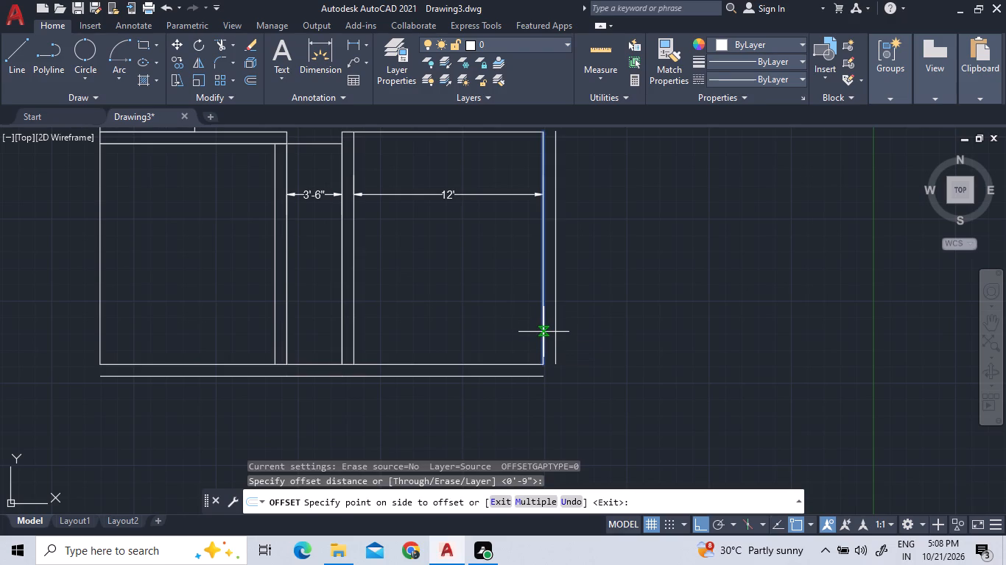
pyautogui.click(571, 331)
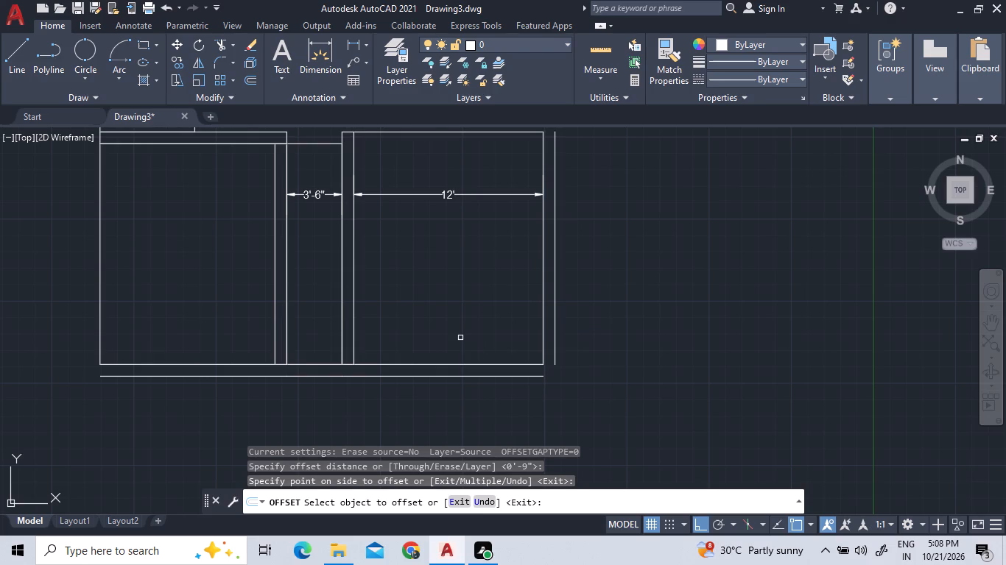
# Measure the left room's width from its left edge to its inner right wall line.
pyautogui.scroll(-1, 173, 469)
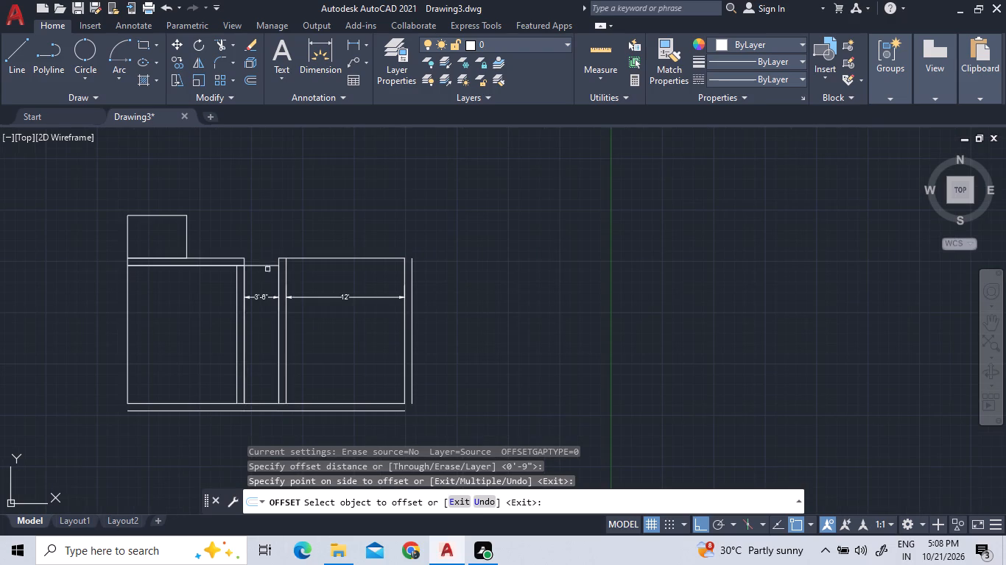
pyautogui.click(351, 39)
pyautogui.click(127, 302)
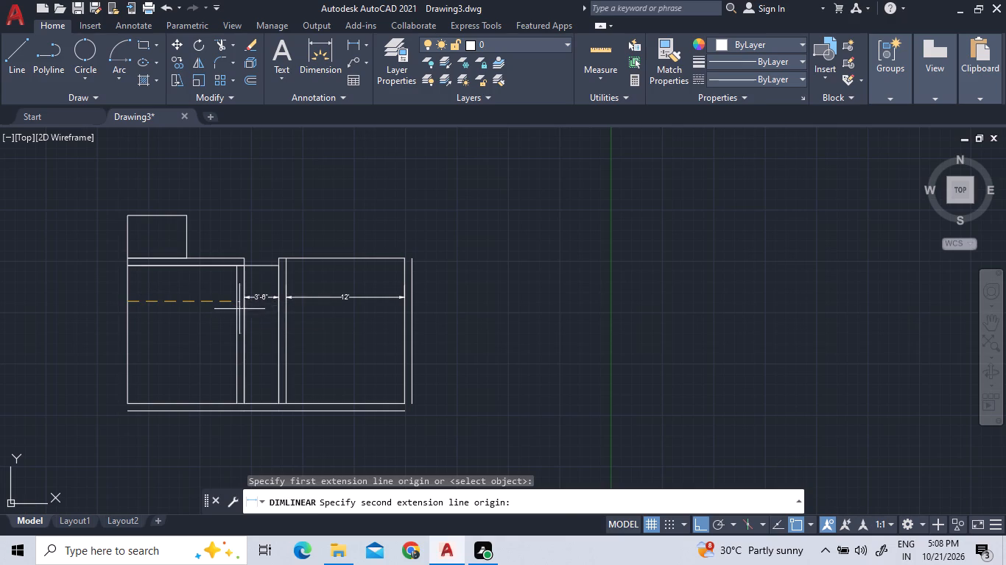
pyautogui.scroll(3, 233, 316)
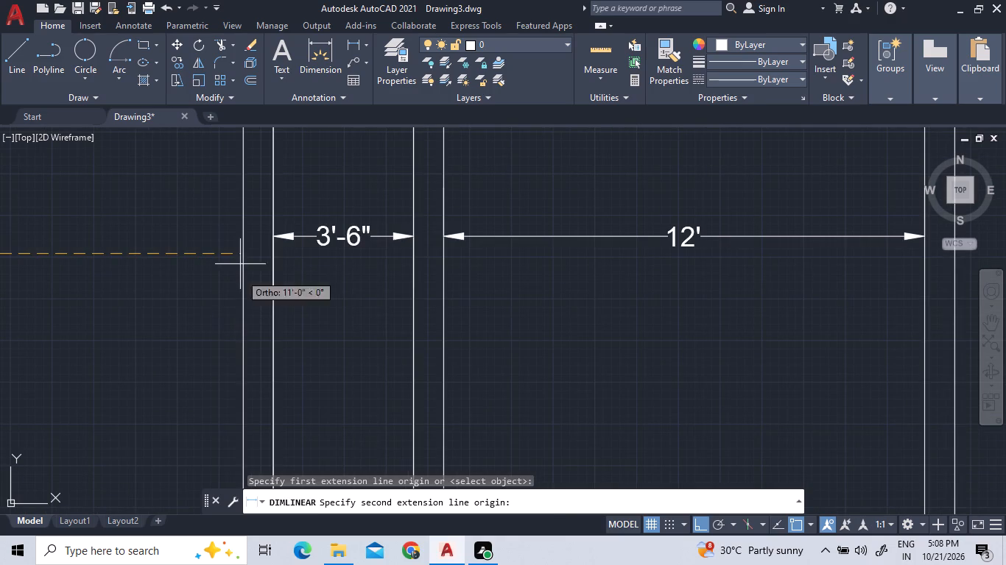
pyautogui.click(240, 255)
pyautogui.scroll(-2, 263, 279)
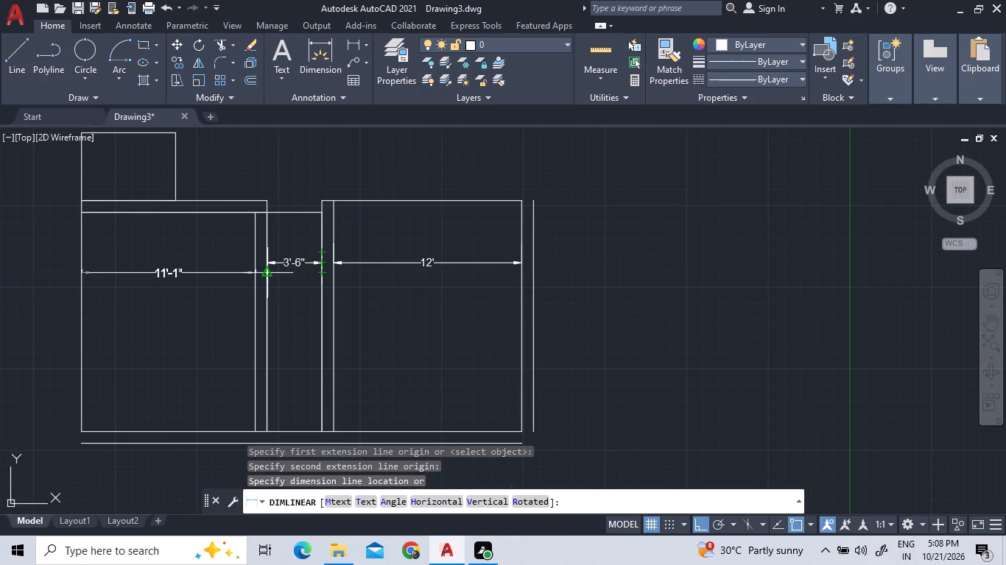
pyautogui.rightClick(267, 277)
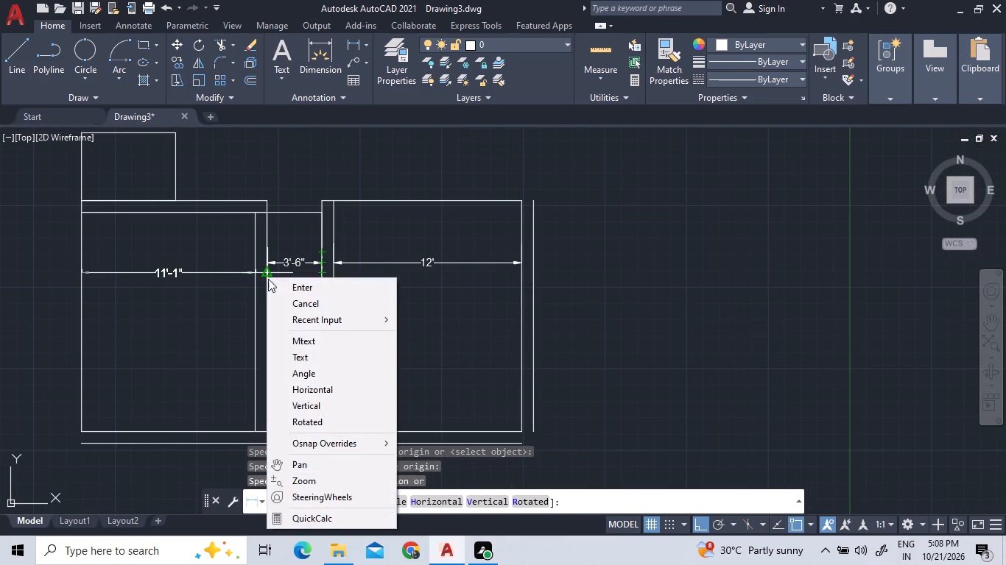
pyautogui.click(293, 295)
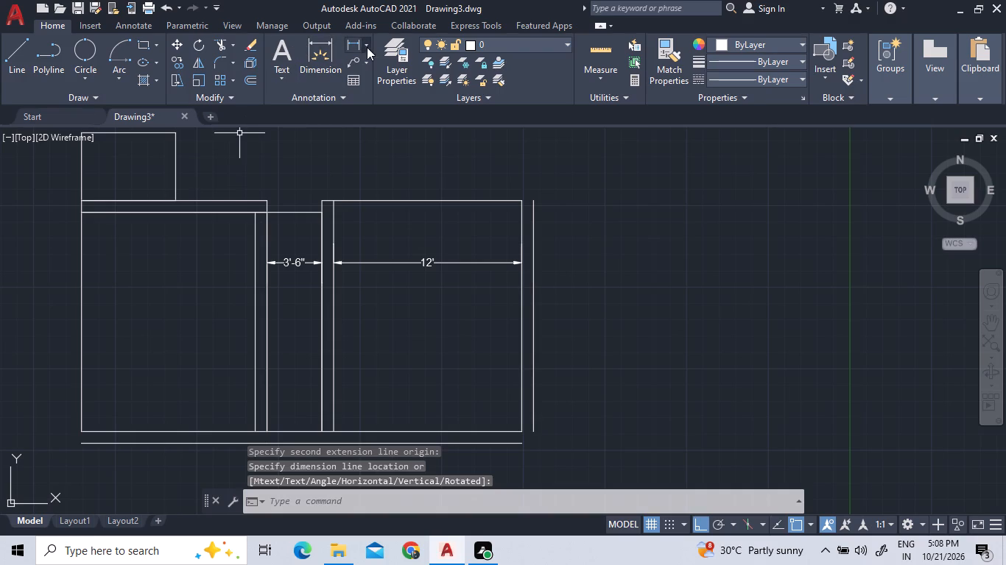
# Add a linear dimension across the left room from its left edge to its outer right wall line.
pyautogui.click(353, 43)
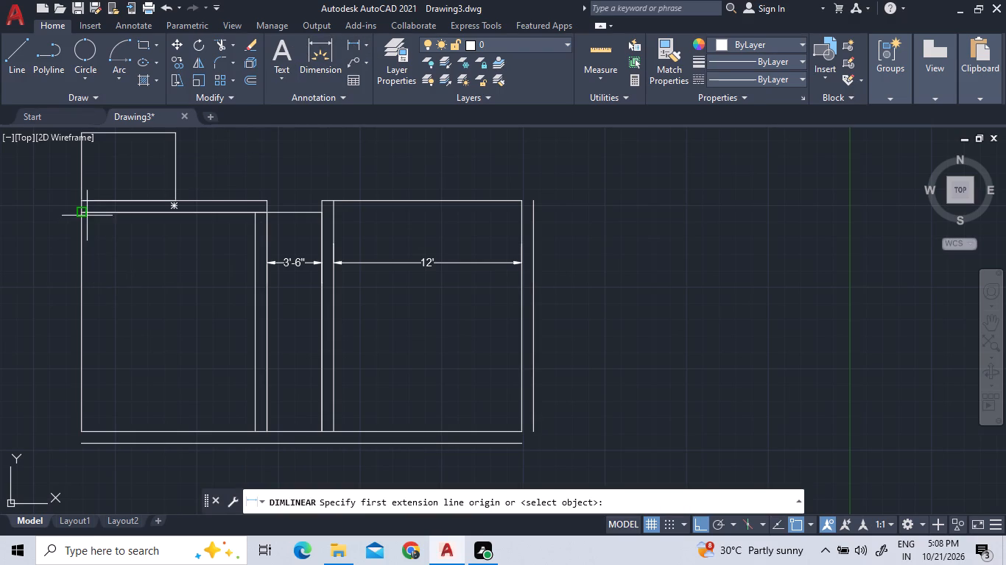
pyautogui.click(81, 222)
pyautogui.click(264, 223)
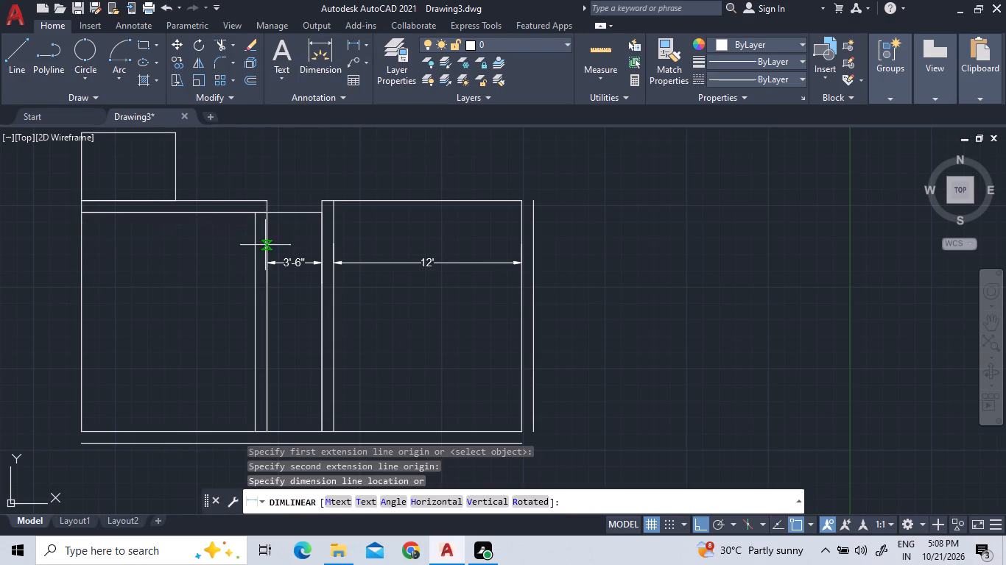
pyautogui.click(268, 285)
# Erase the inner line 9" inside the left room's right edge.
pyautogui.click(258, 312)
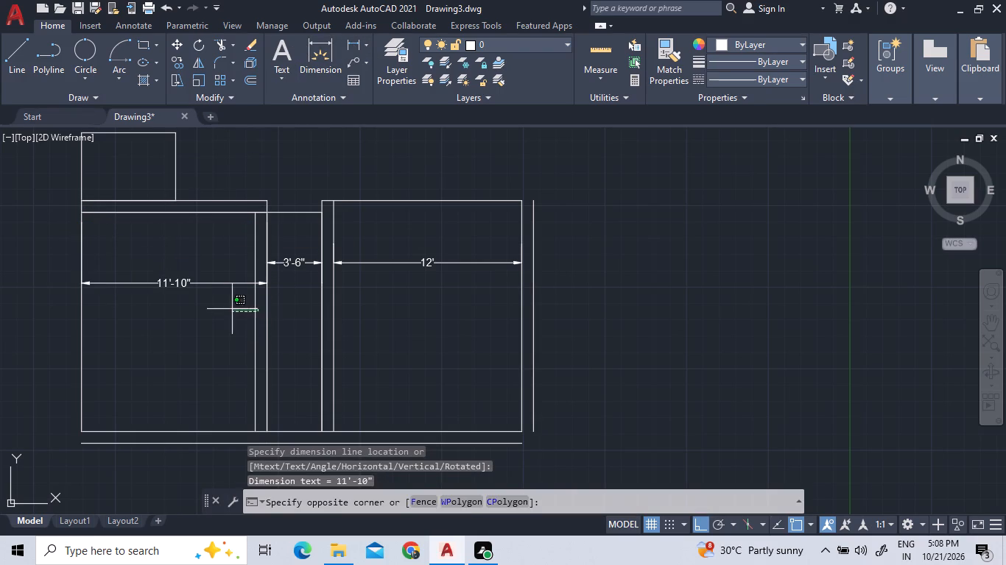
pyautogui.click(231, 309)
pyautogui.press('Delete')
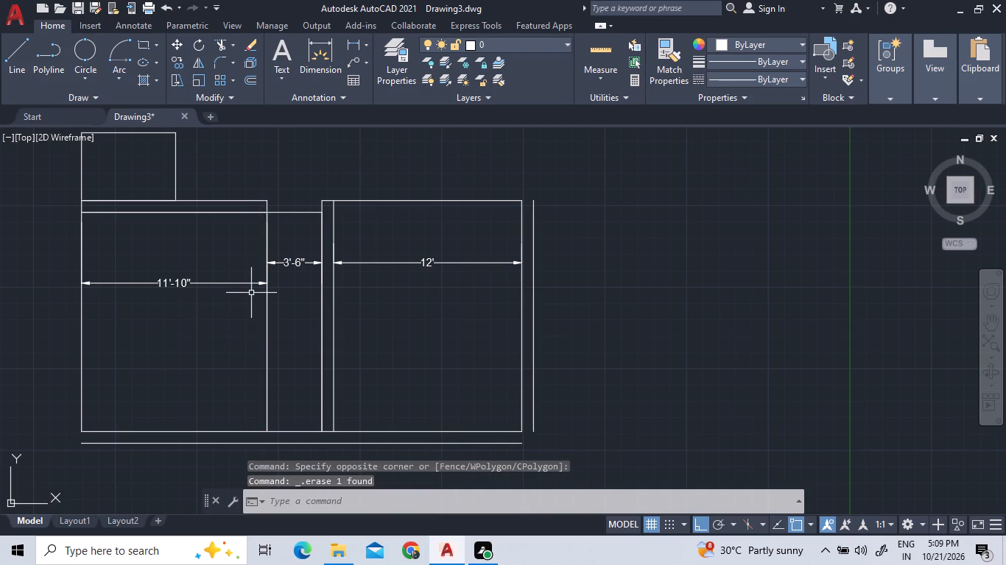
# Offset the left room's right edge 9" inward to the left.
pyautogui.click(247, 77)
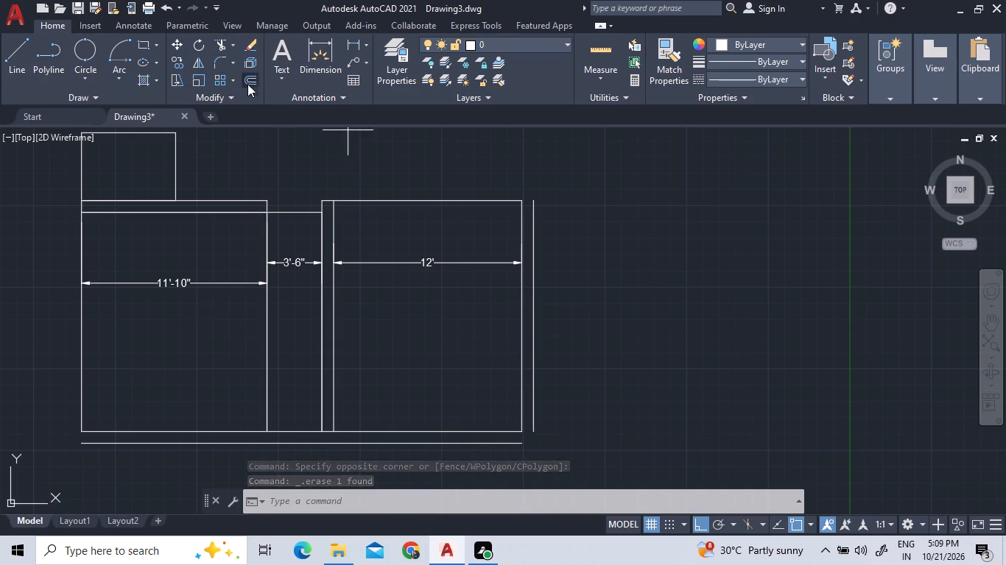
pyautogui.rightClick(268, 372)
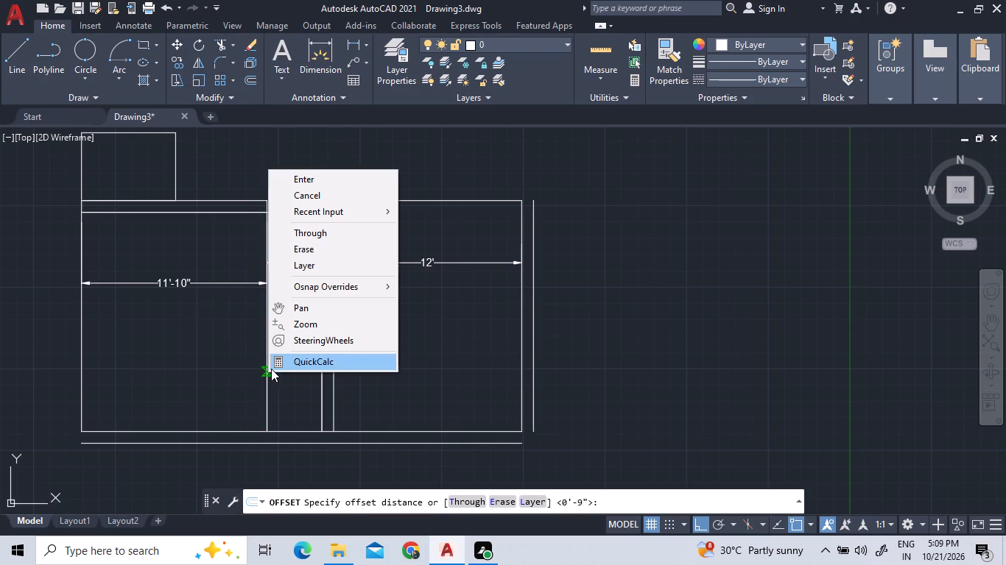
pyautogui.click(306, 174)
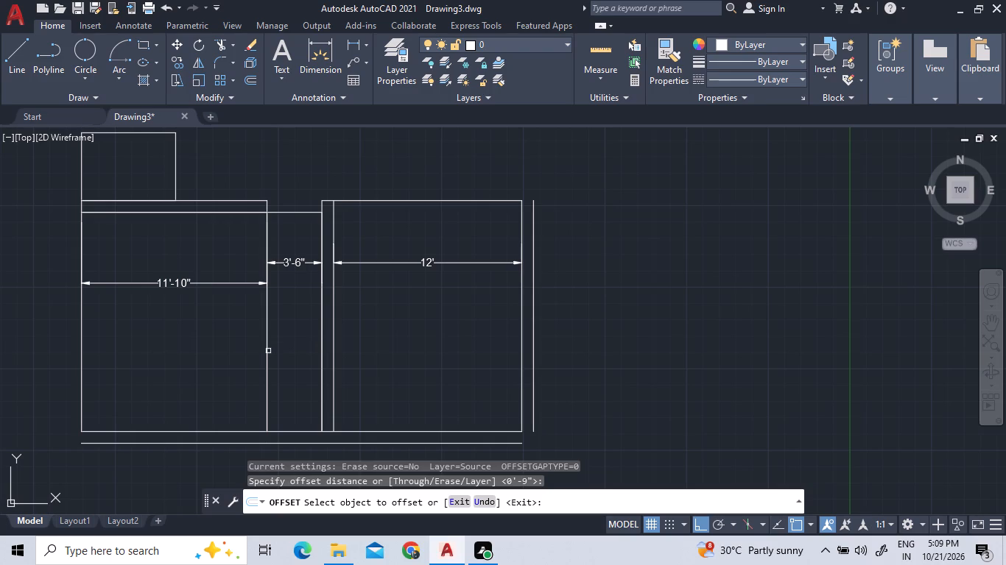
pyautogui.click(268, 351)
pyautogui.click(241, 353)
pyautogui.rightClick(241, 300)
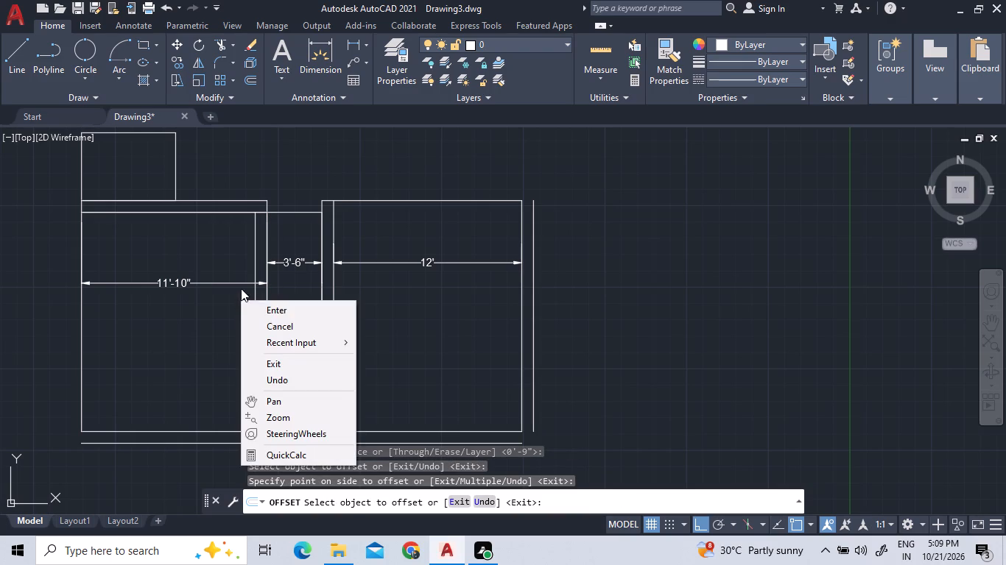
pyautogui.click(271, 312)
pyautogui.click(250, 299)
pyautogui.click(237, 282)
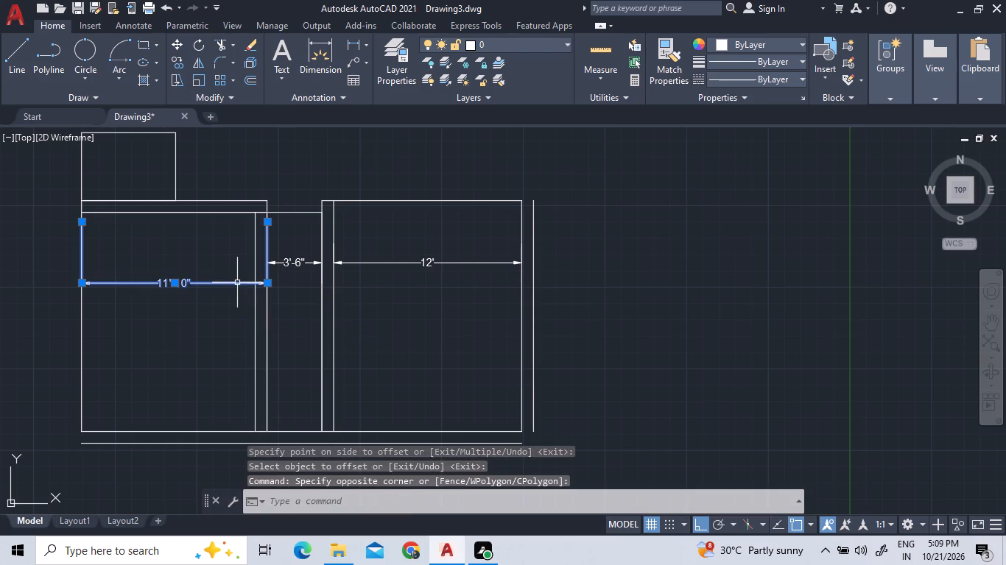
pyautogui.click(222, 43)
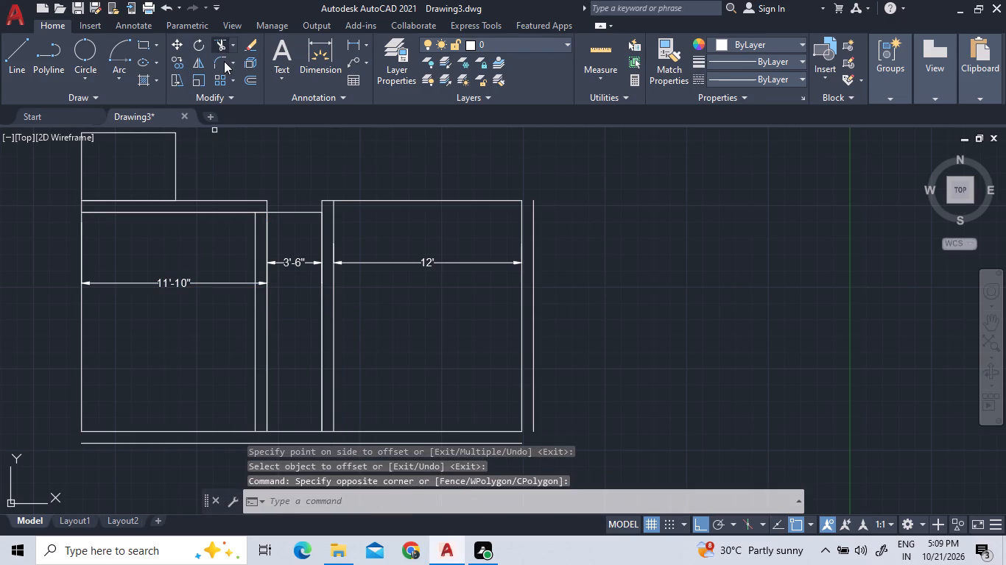
# Offset the left room's left edge 9" outward to the left.
pyautogui.click(247, 77)
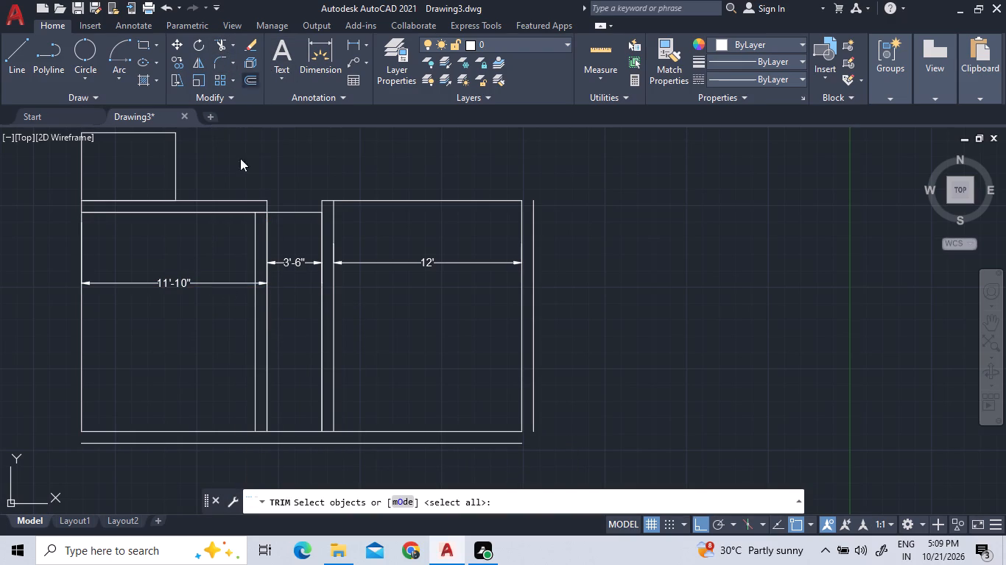
pyautogui.rightClick(102, 383)
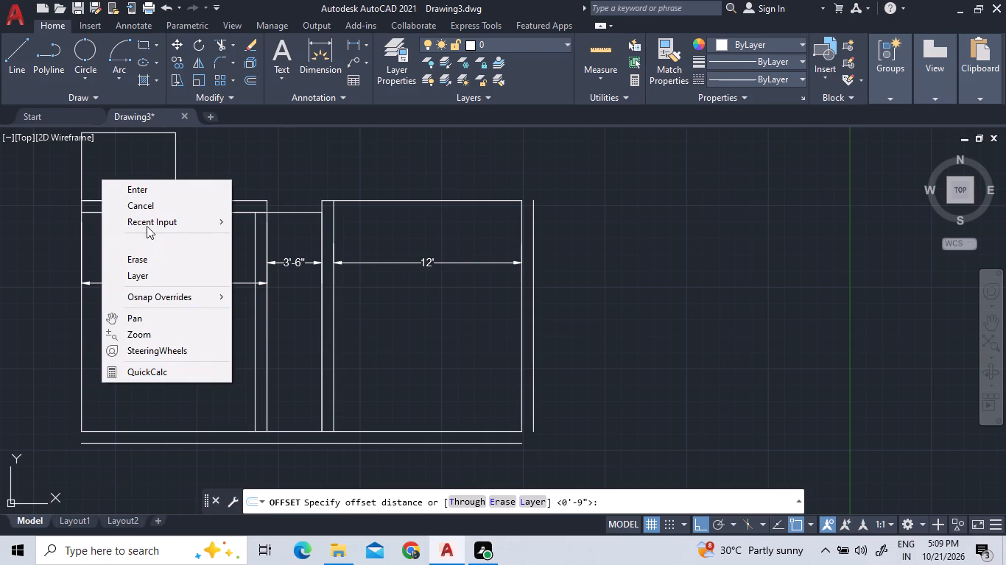
pyautogui.click(133, 185)
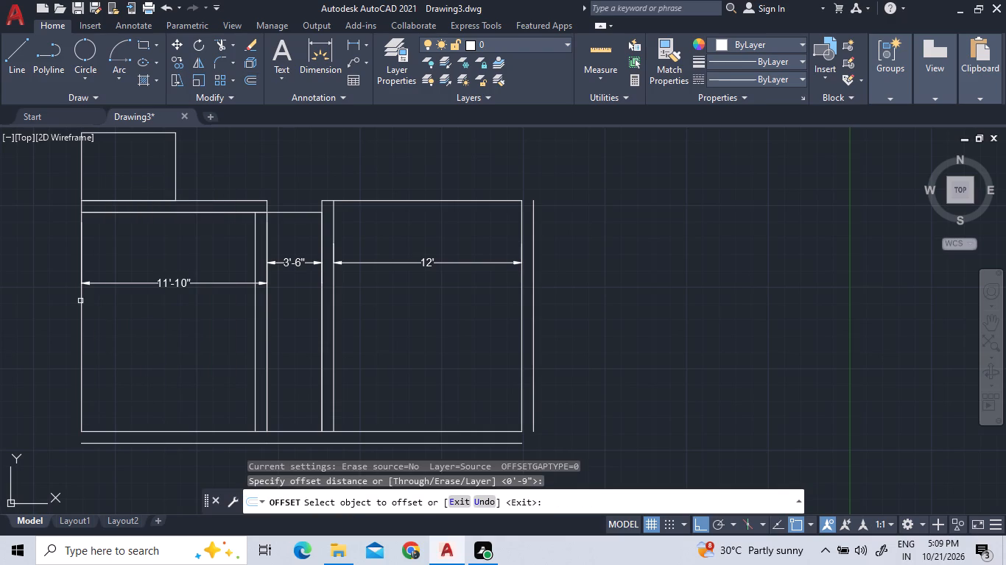
pyautogui.click(80, 301)
pyautogui.click(63, 301)
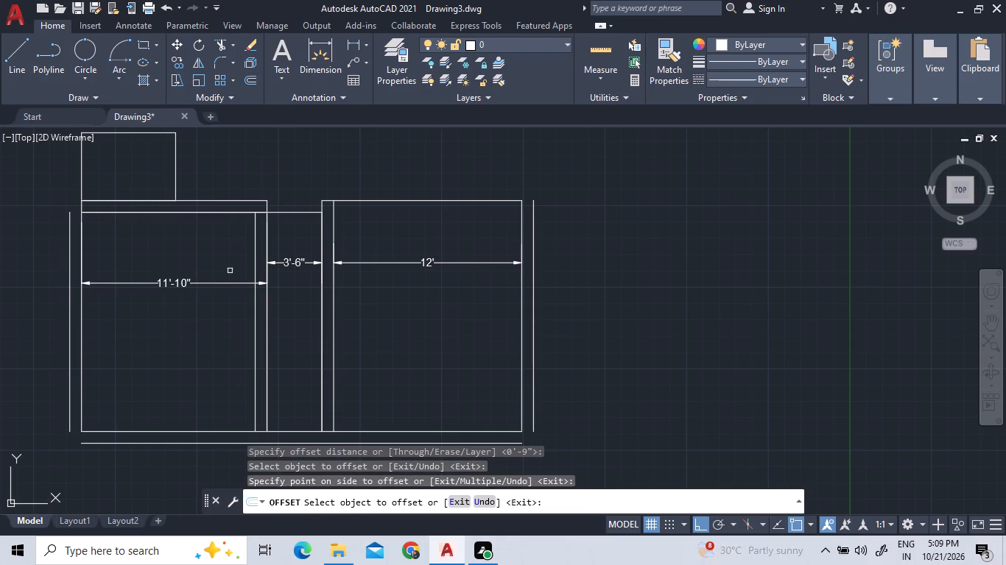
pyautogui.rightClick(225, 281)
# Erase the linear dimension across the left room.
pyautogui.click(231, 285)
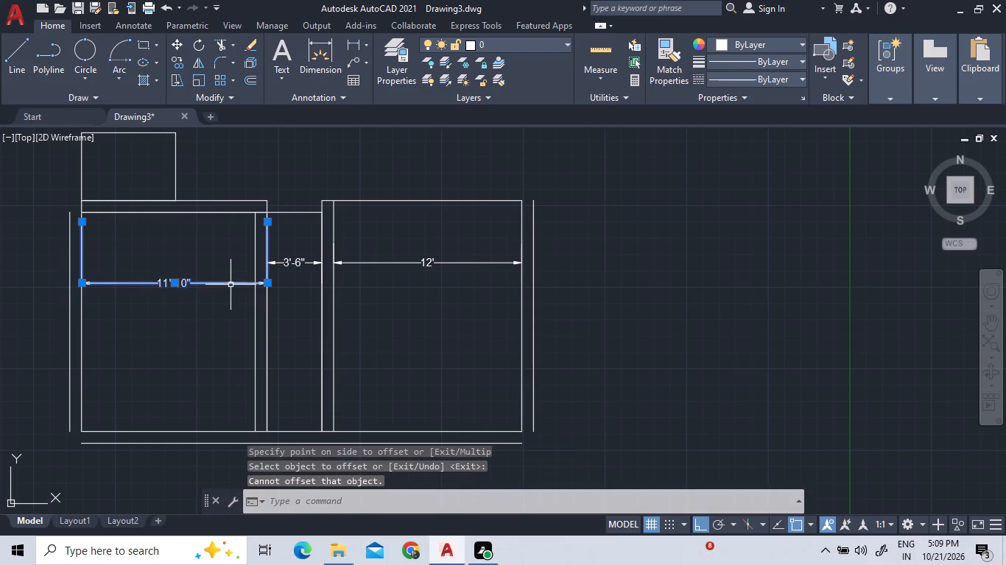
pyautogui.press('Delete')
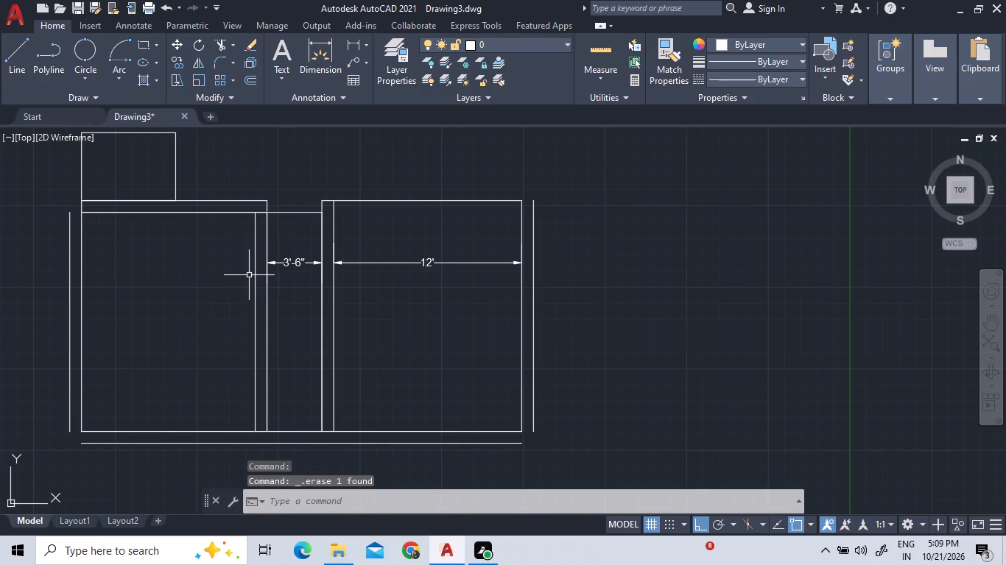
# Add a linear dimension from the left room's newly offset left line to its inner right wall line.
pyautogui.click(361, 42)
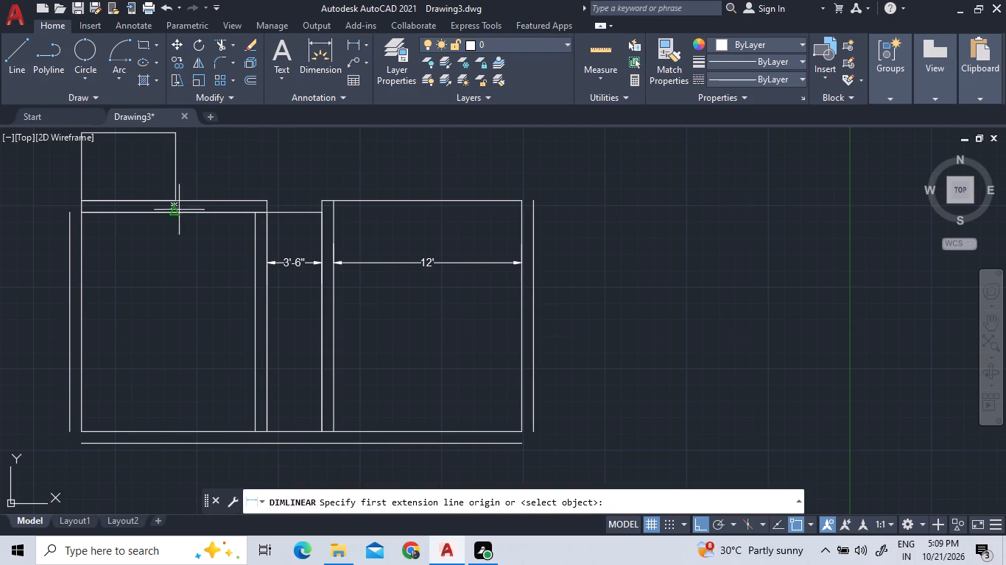
pyautogui.click(69, 298)
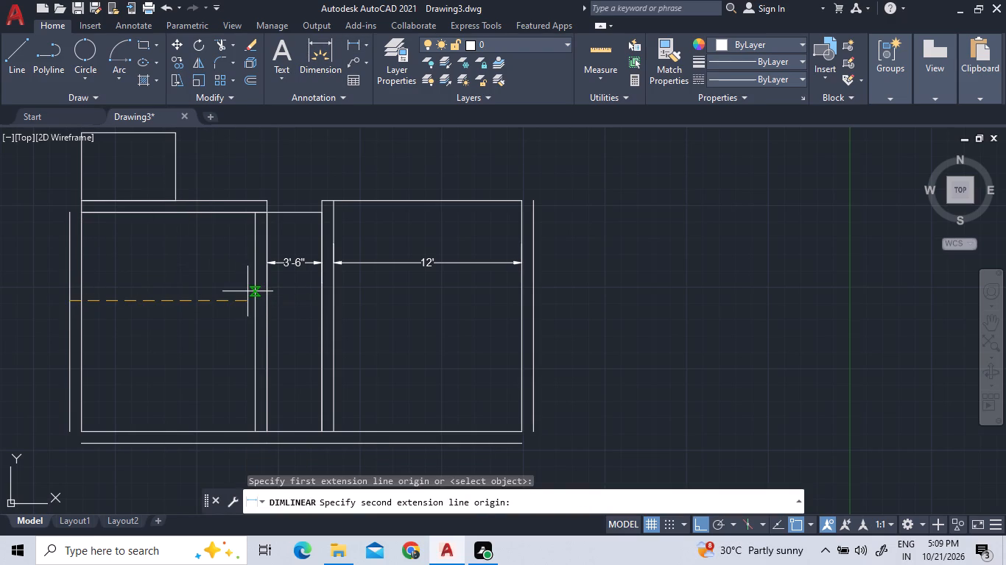
pyautogui.click(256, 300)
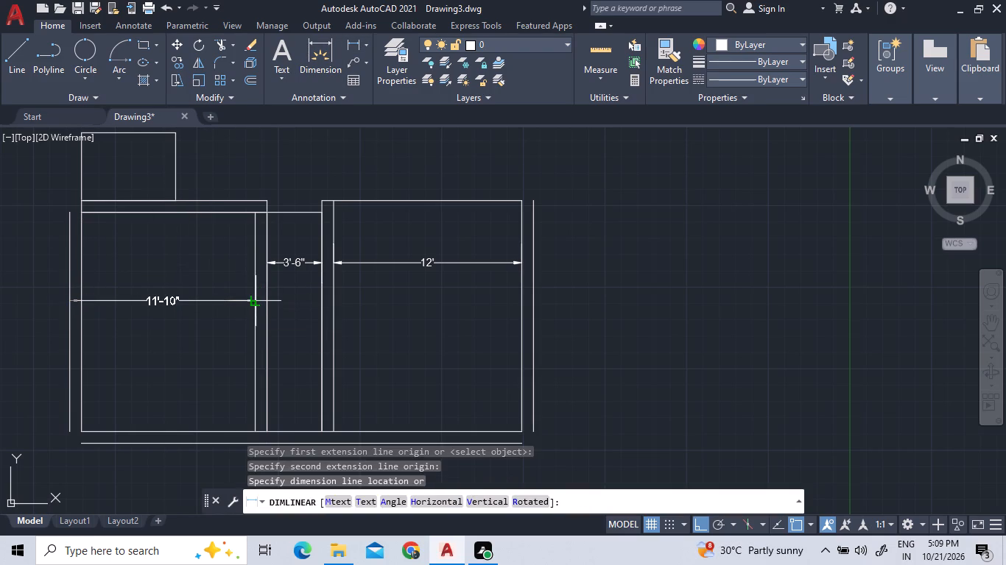
pyautogui.click(256, 300)
# Erase the left room's original left edge, 9" inside the offset line.
pyautogui.click(85, 236)
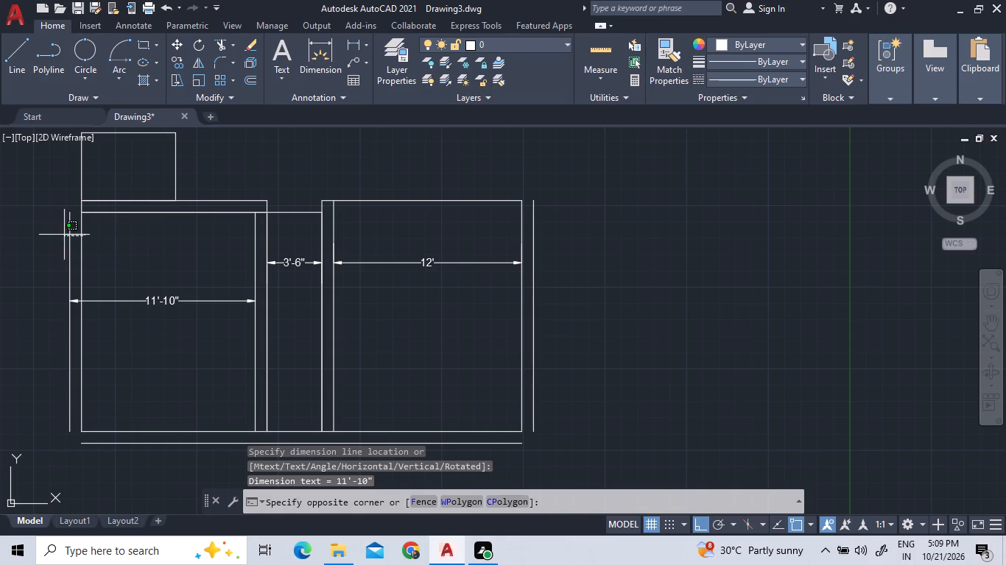
pyautogui.click(77, 235)
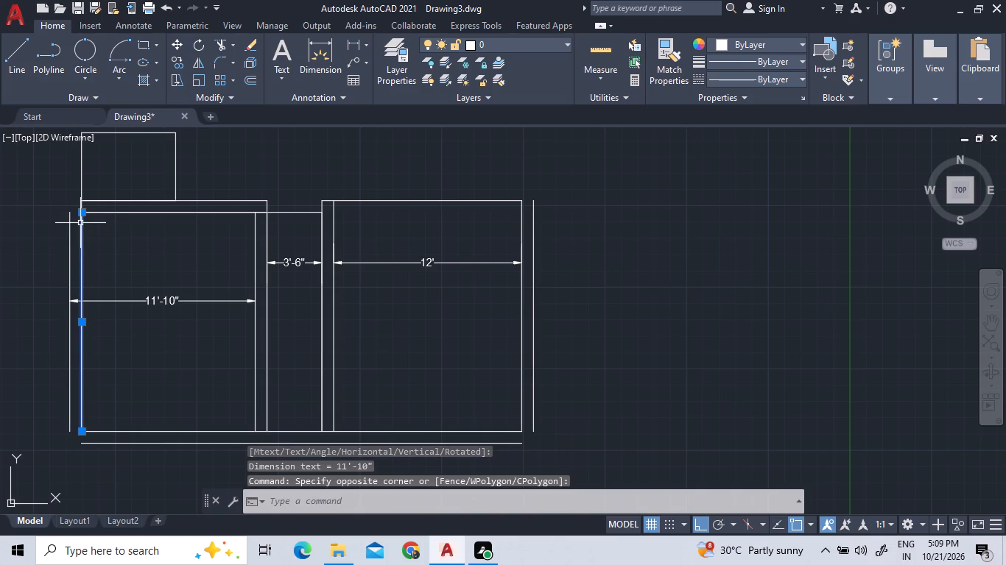
pyautogui.press('Delete')
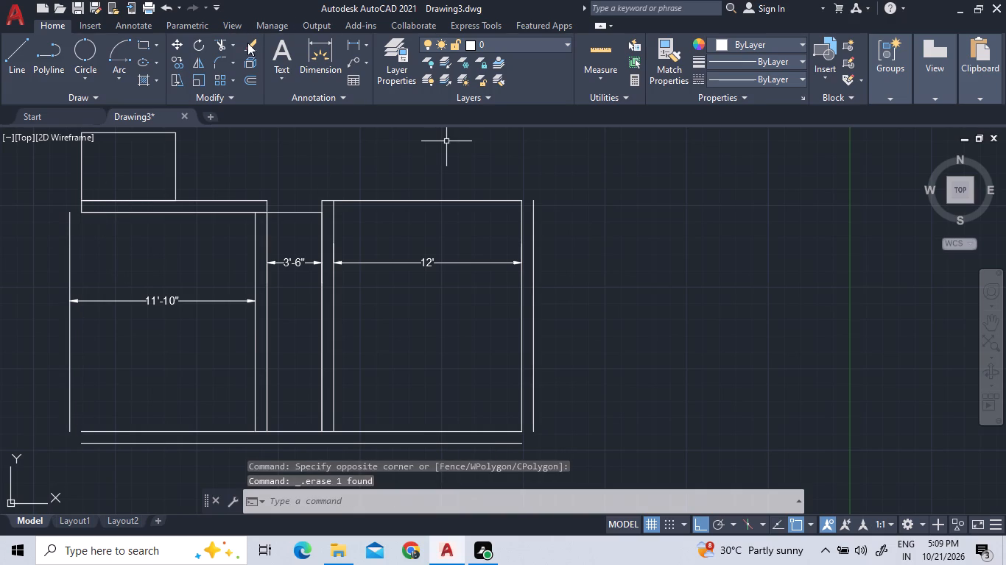
# Extend the left room's top and bottom edge lines to its new left edge.
pyautogui.click(228, 43)
pyautogui.click(230, 43)
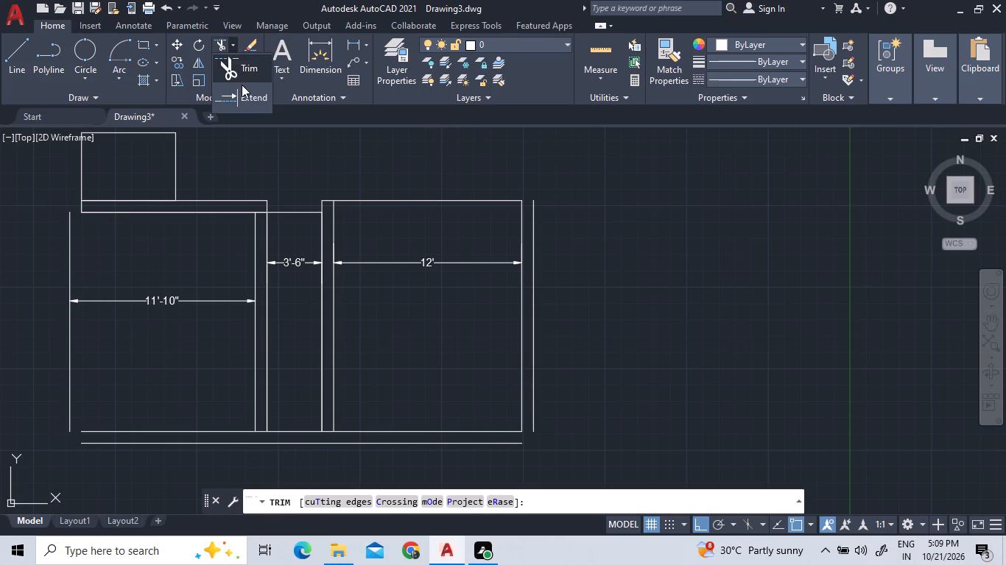
pyautogui.click(242, 85)
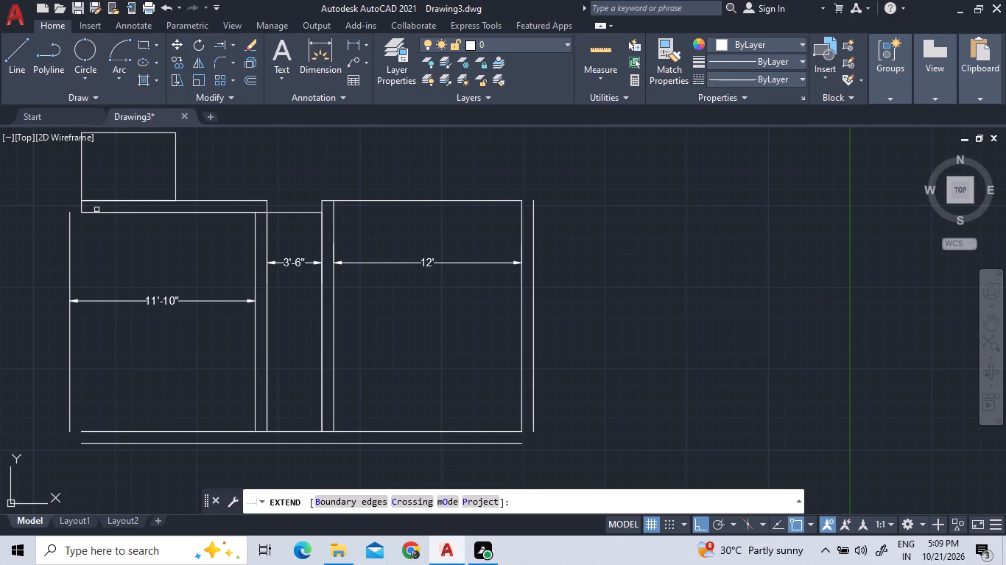
pyautogui.click(96, 213)
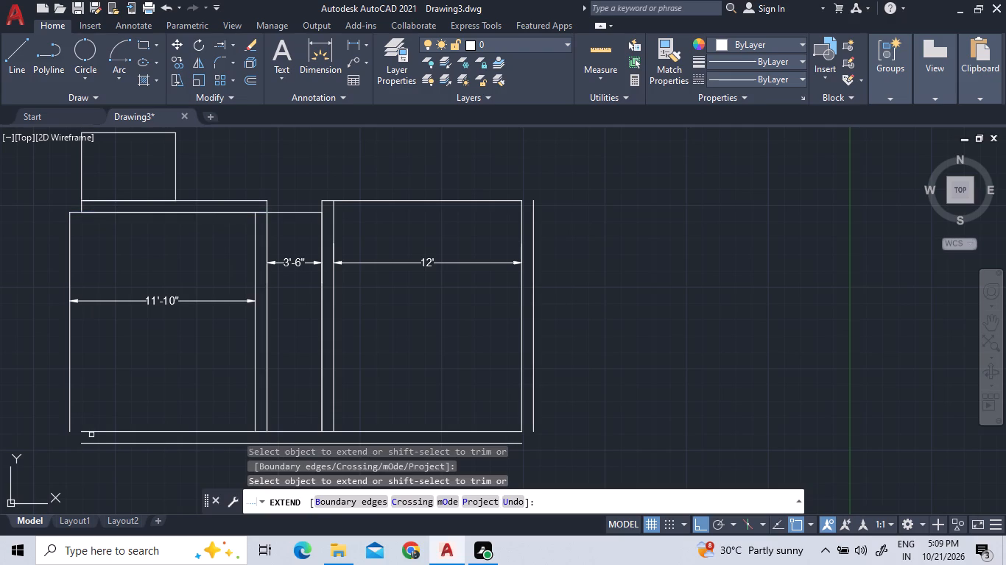
pyautogui.click(83, 431)
pyautogui.rightClick(164, 319)
pyautogui.click(202, 332)
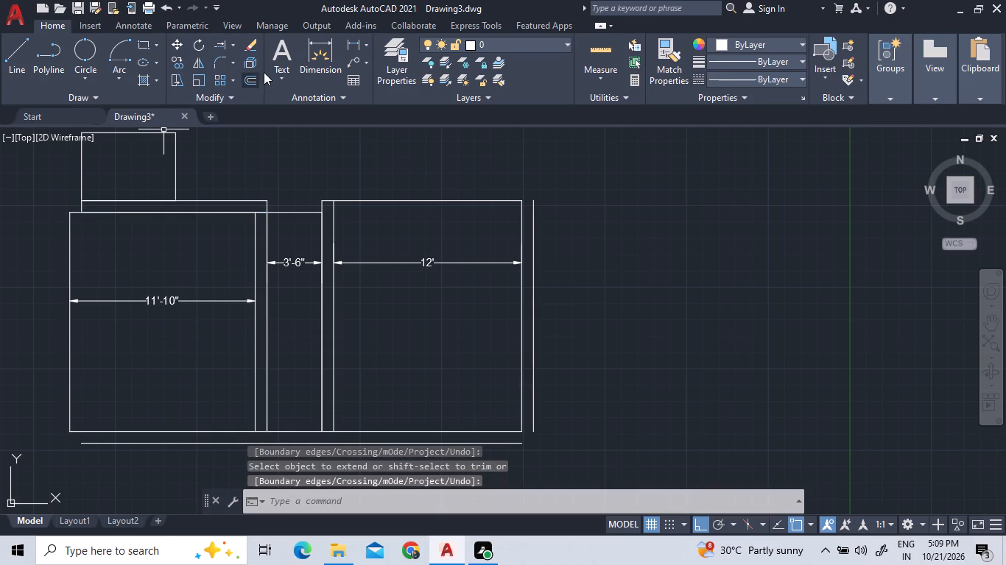
# Offset the left room's new left edge 9" outward to form the outer wall line.
pyautogui.click(245, 83)
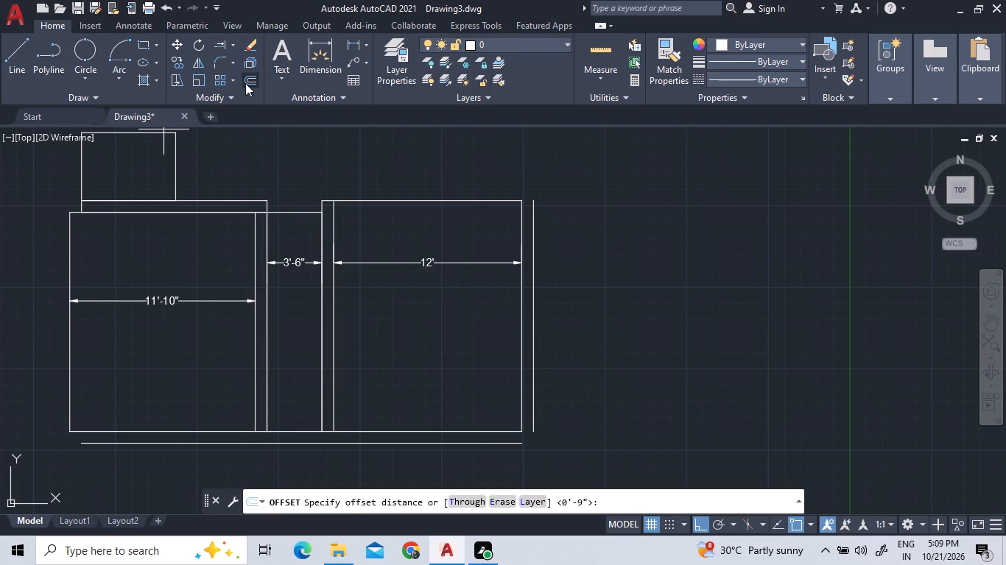
pyautogui.press('Return')
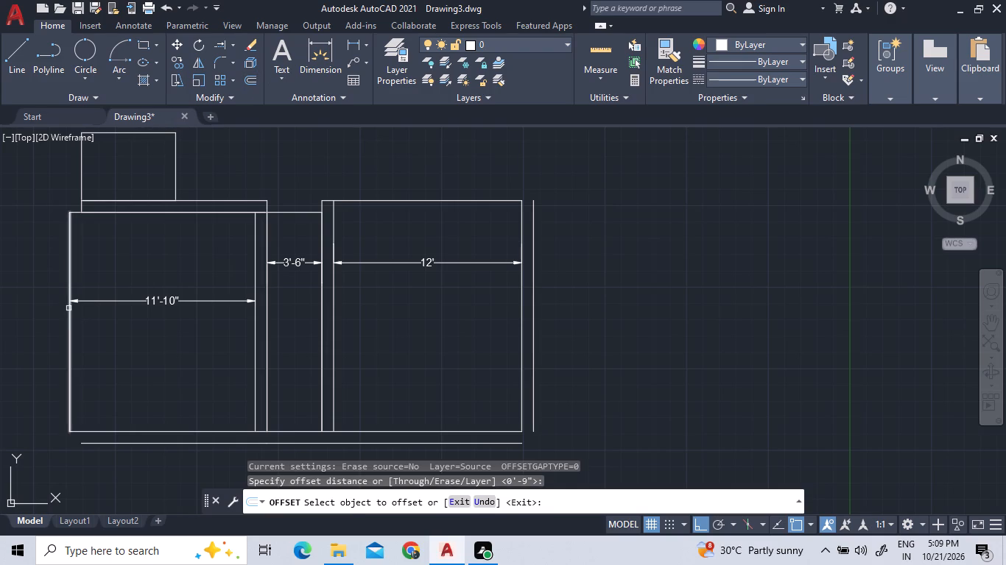
pyautogui.click(70, 308)
pyautogui.click(22, 308)
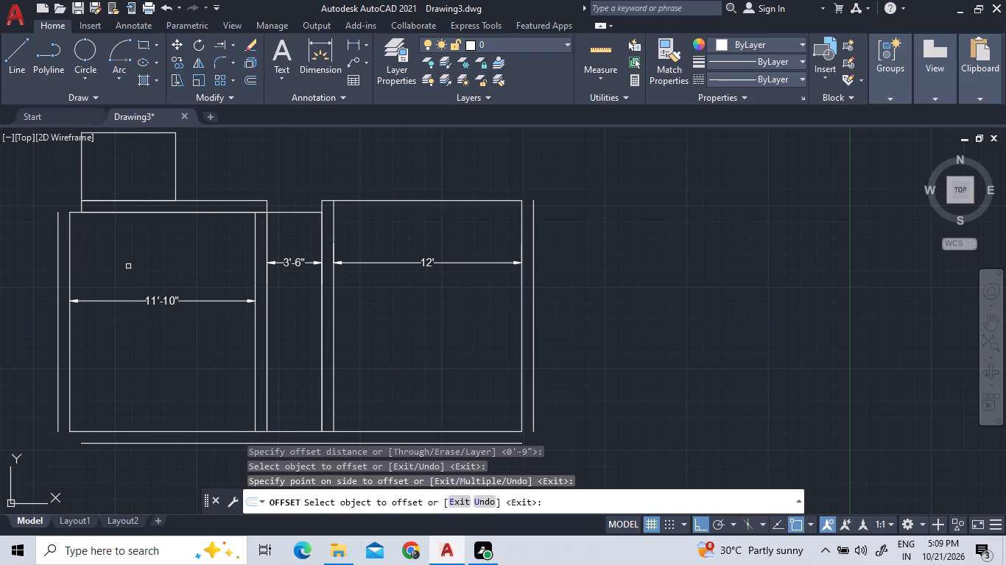
pyautogui.rightClick(96, 199)
pyautogui.click(113, 206)
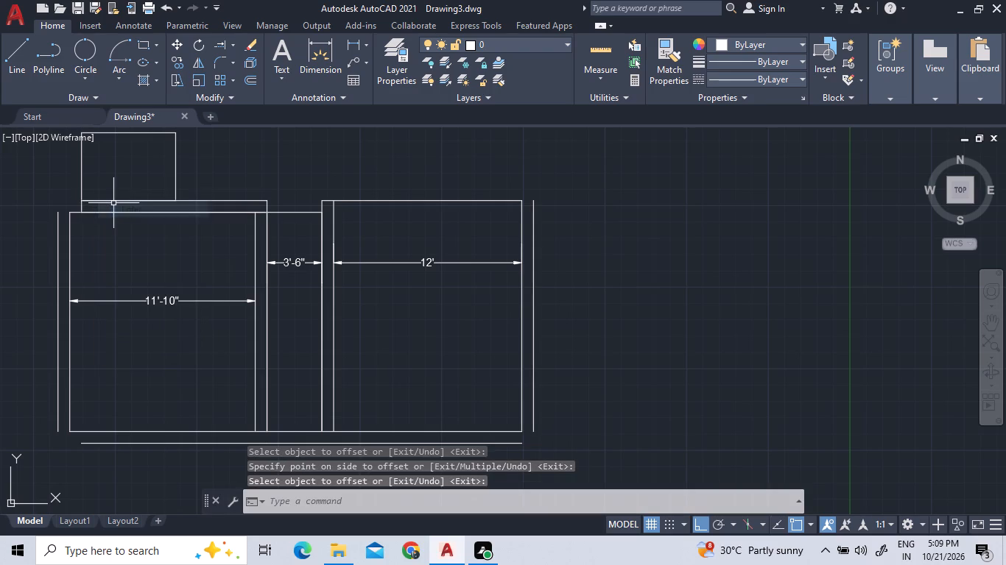
# Explode the narrow wall rectangle above the left room and erase its short left end line.
pyautogui.click(109, 200)
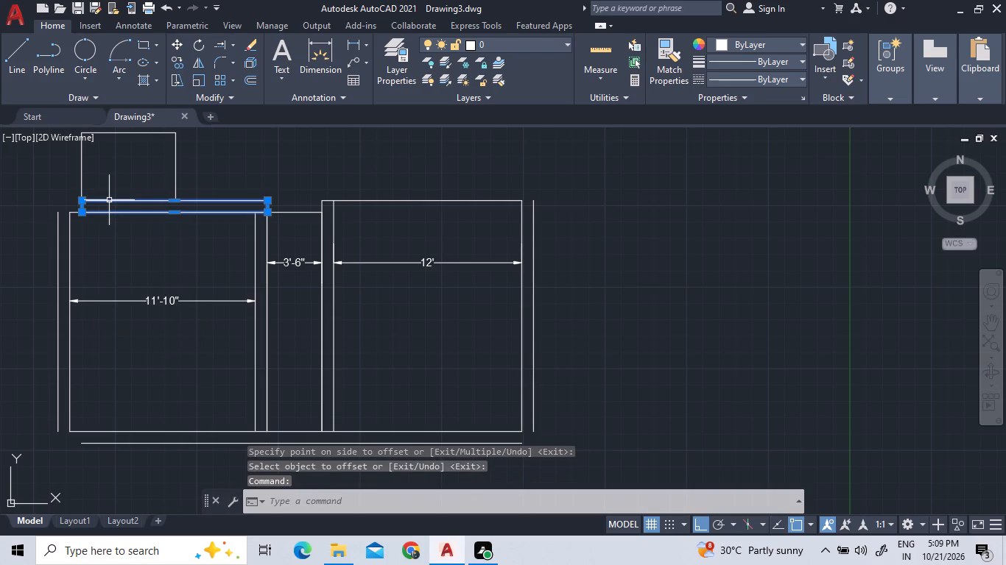
pyautogui.write('X')
pyautogui.press('space')
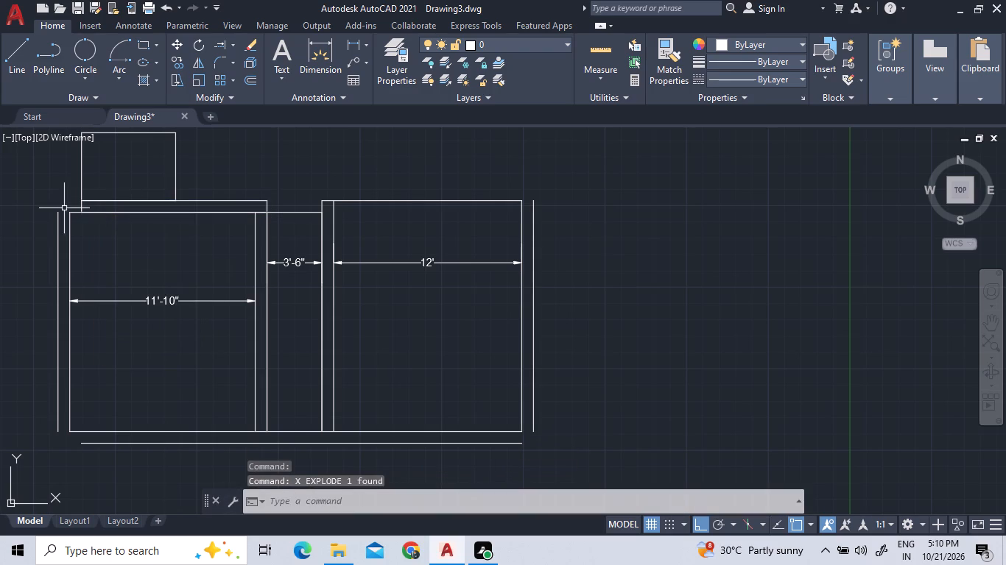
pyautogui.click(83, 205)
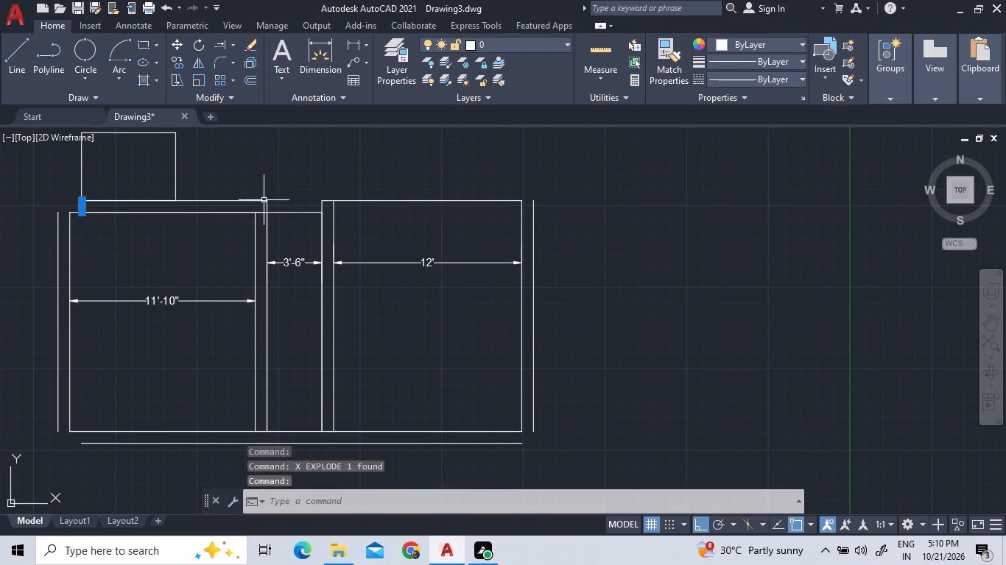
pyautogui.press('Delete')
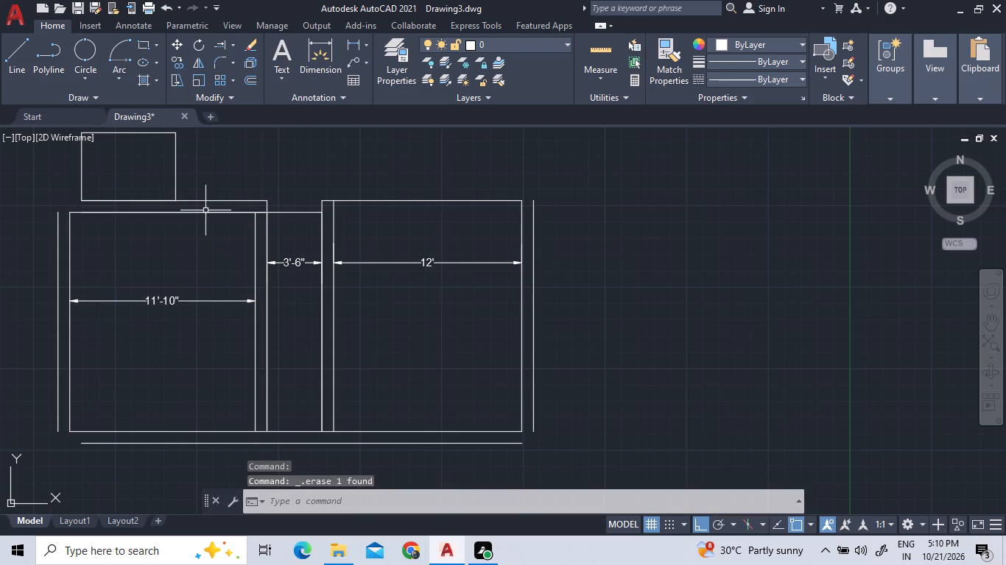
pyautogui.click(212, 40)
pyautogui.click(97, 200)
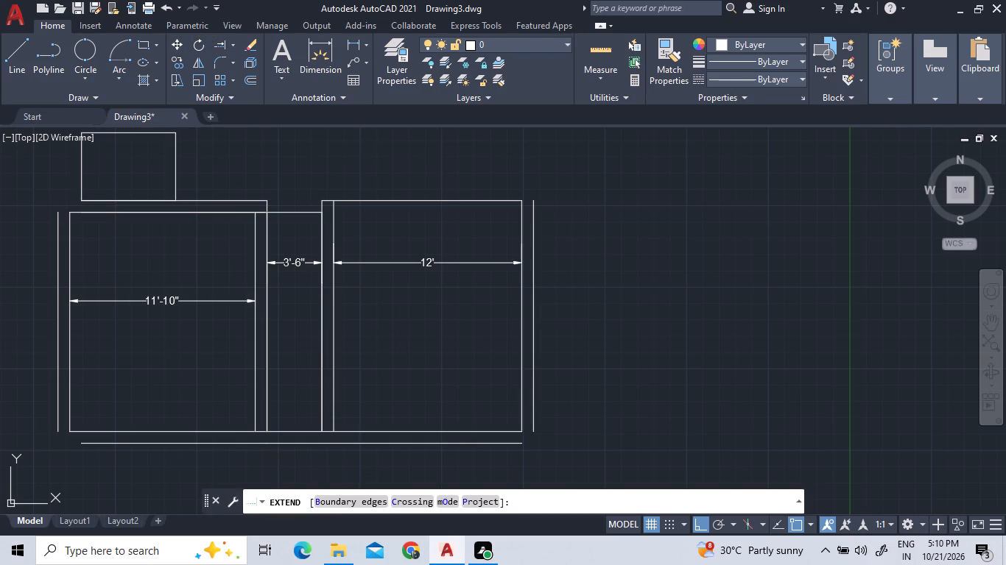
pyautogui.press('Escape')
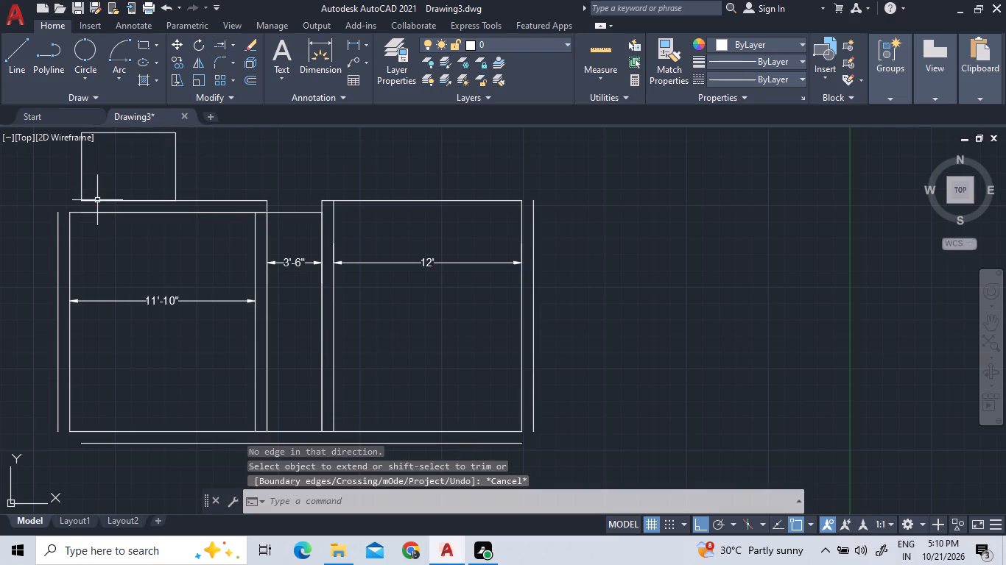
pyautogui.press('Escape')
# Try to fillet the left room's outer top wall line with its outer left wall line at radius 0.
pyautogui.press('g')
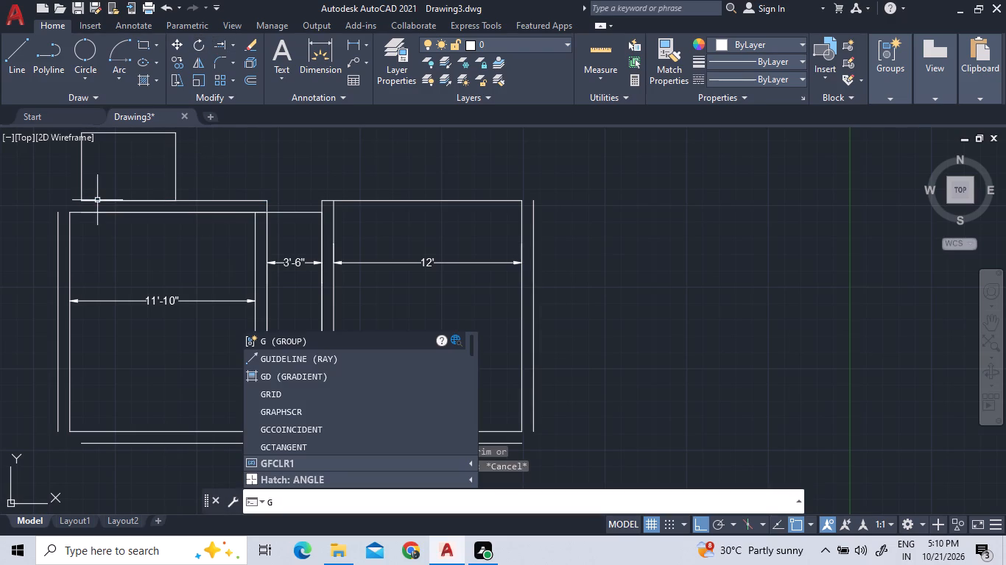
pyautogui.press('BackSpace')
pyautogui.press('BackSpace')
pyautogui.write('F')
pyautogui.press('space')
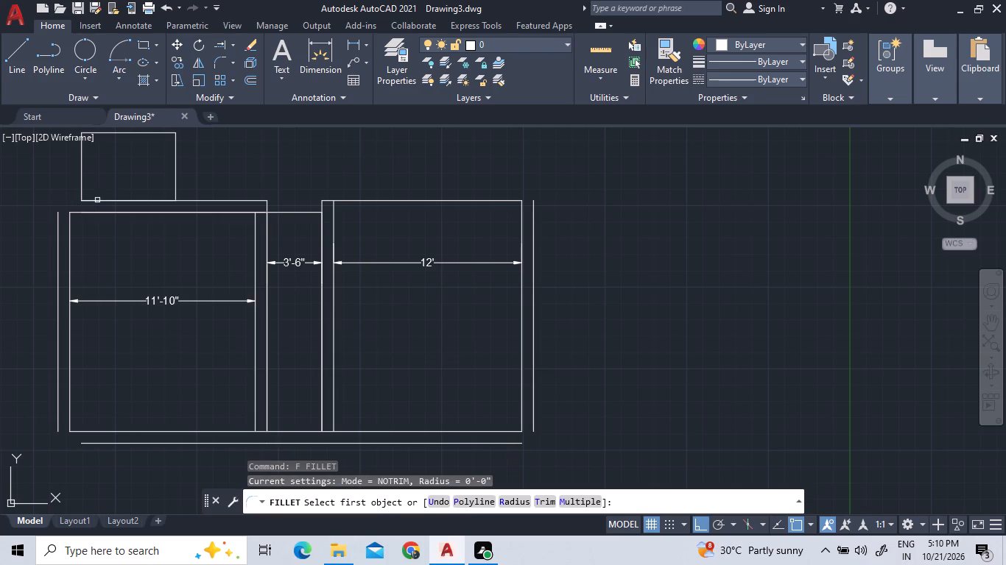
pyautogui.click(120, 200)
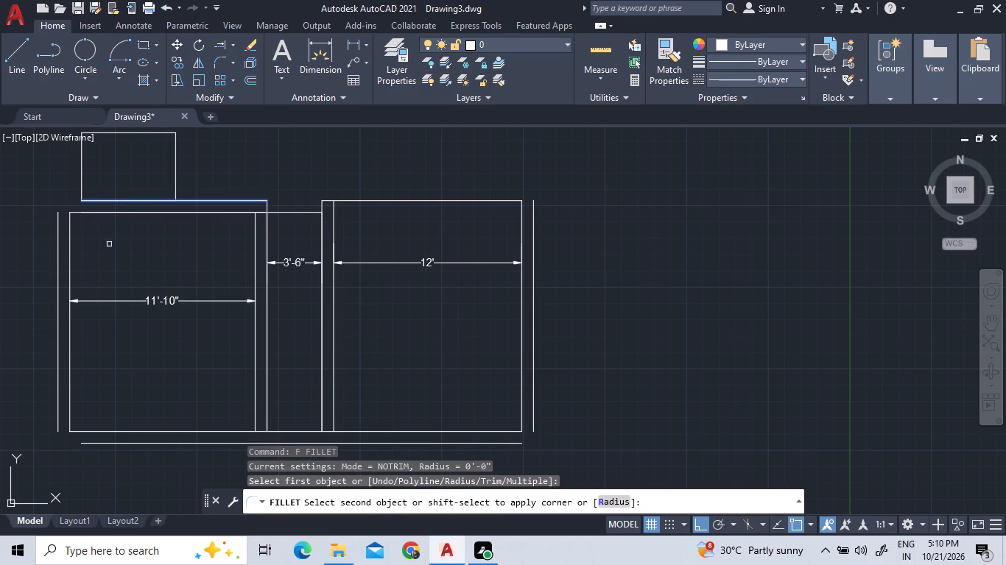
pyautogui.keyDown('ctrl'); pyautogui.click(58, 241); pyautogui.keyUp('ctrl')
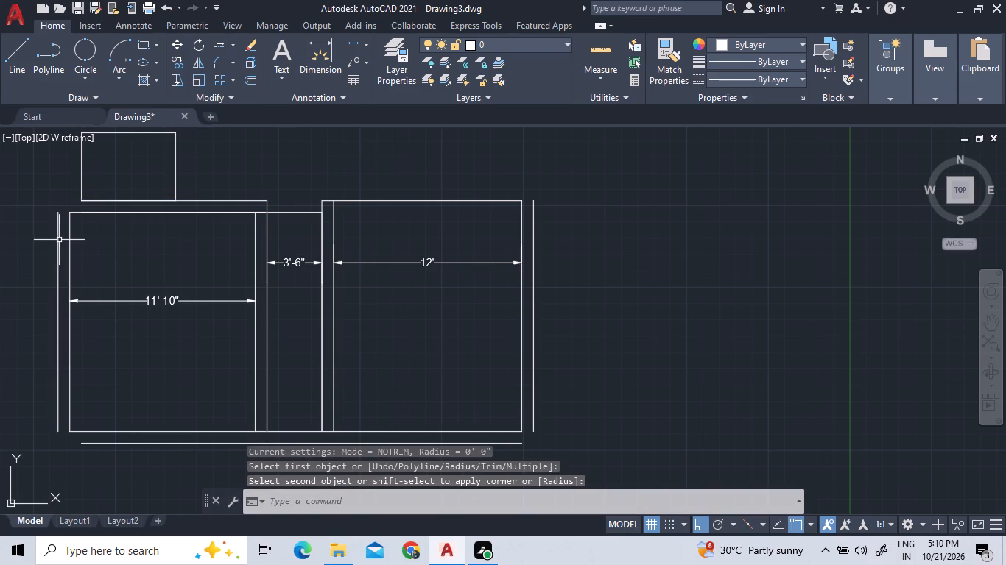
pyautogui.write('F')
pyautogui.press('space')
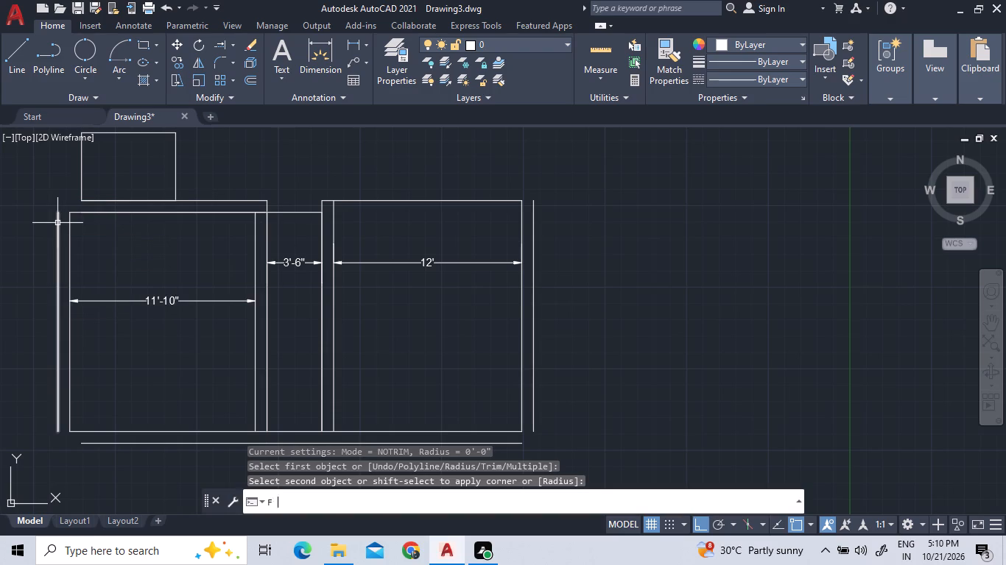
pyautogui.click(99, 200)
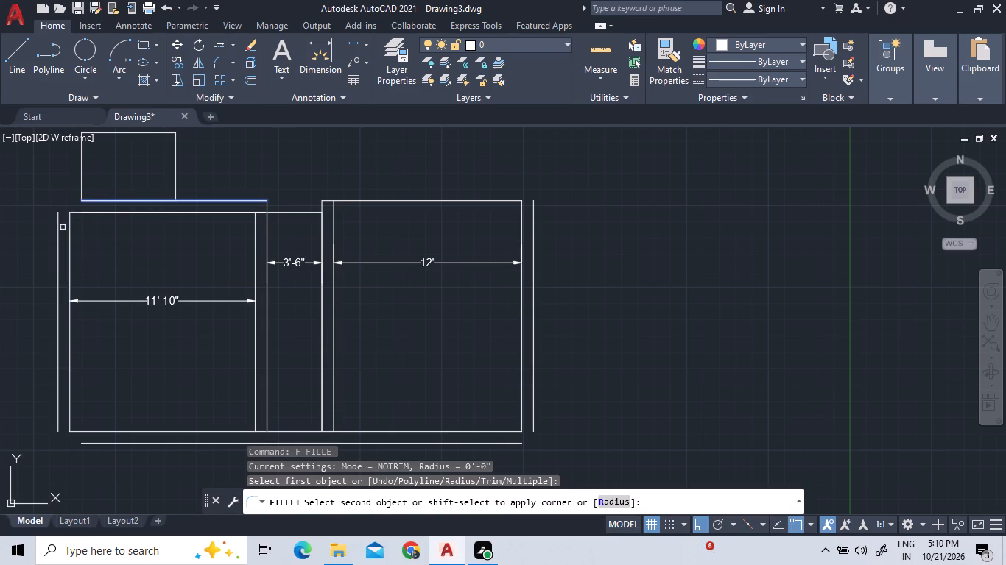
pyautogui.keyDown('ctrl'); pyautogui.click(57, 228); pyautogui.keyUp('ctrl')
# Move the left edge of the small upper rectangle from its lower endpoint into alignment with the left room's outer left wall line.
pyautogui.scroll(2, 83, 198)
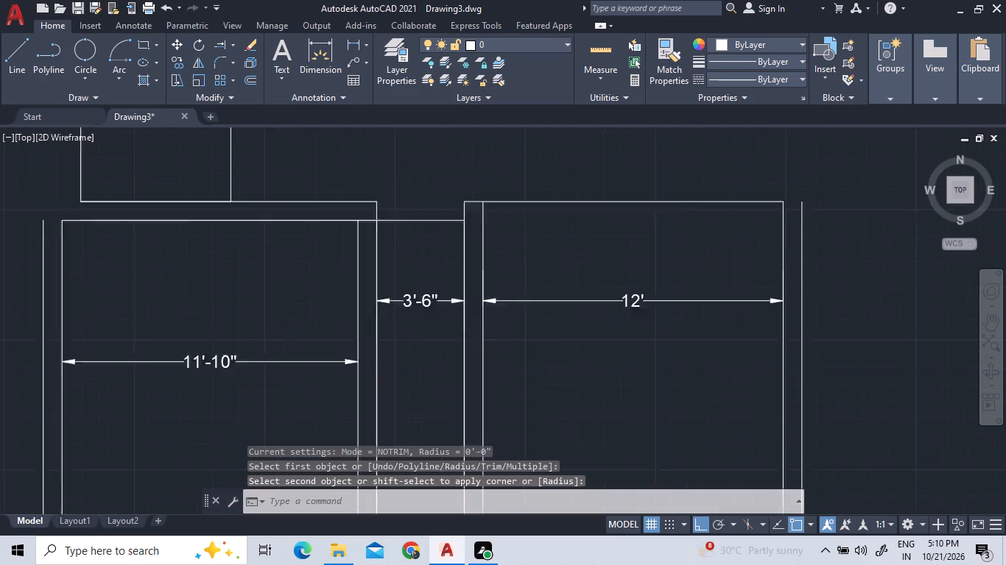
pyautogui.scroll(-2, 116, 232)
pyautogui.click(124, 197)
pyautogui.click(54, 162)
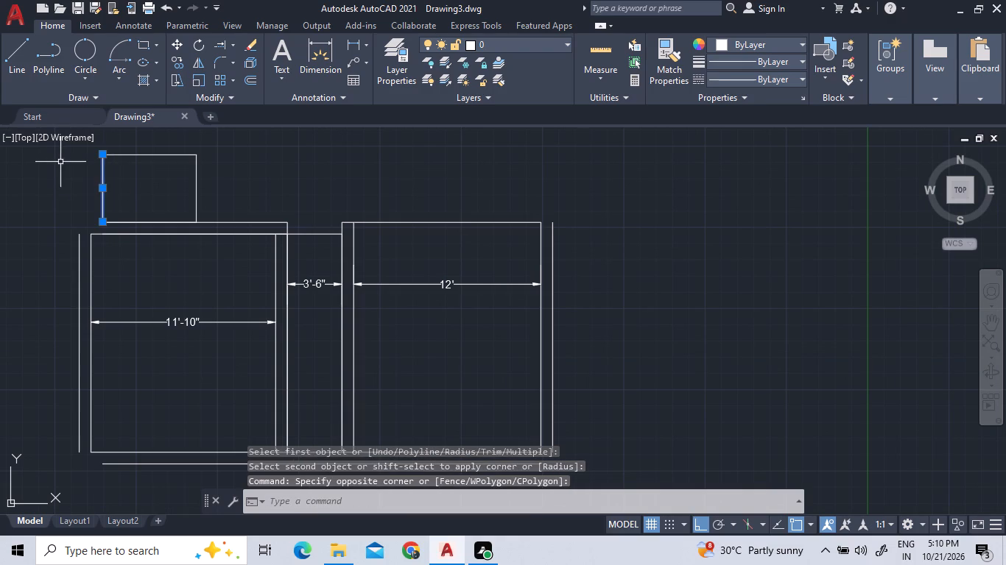
pyautogui.rightClick(132, 180)
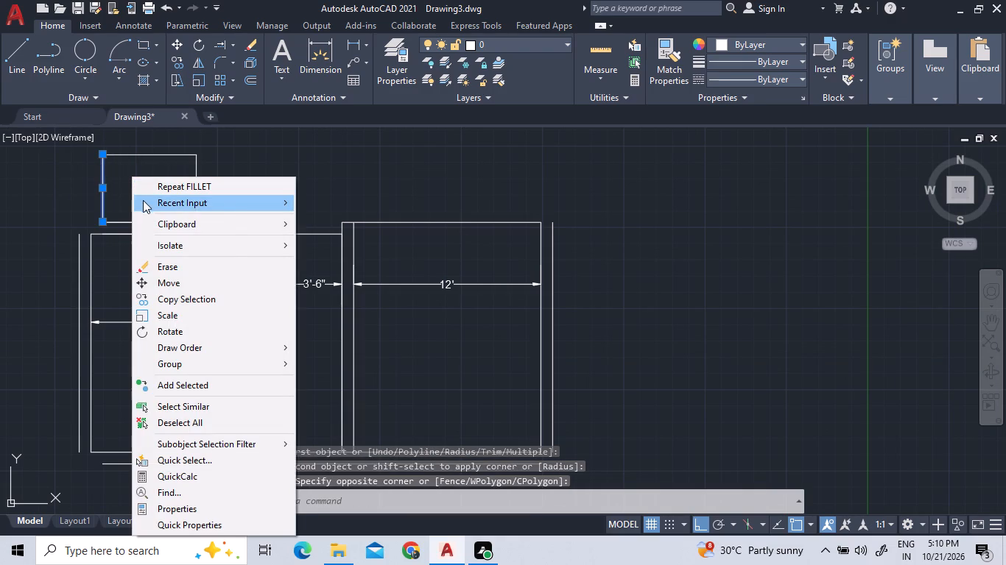
pyautogui.click(172, 282)
pyautogui.click(106, 220)
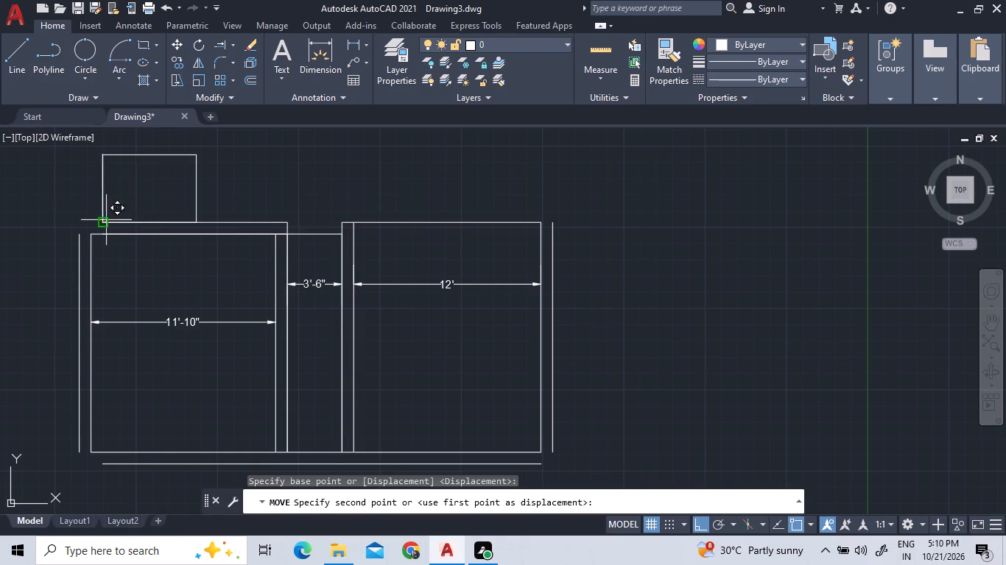
pyautogui.scroll(3, 73, 224)
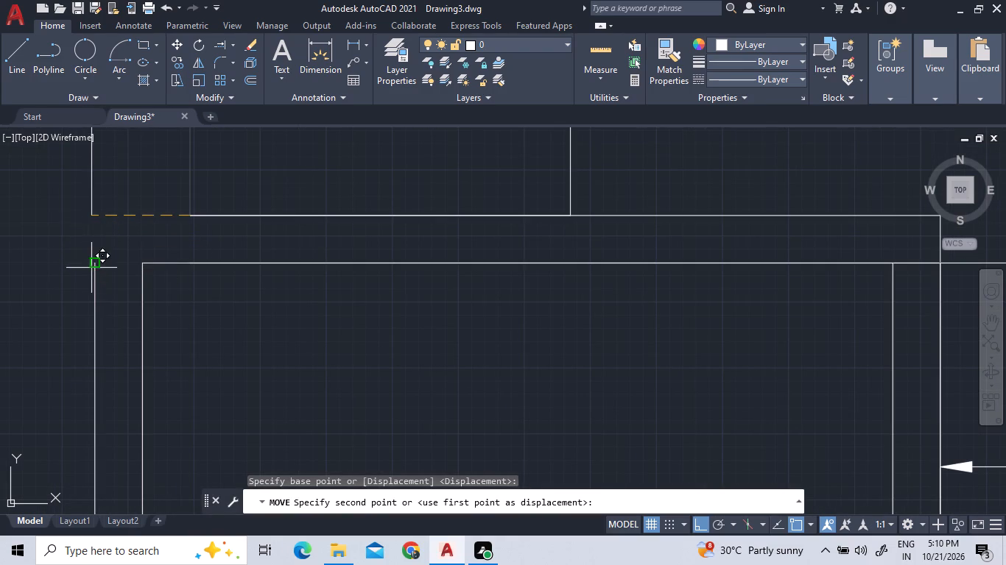
pyautogui.click(95, 215)
pyautogui.scroll(-1, 176, 251)
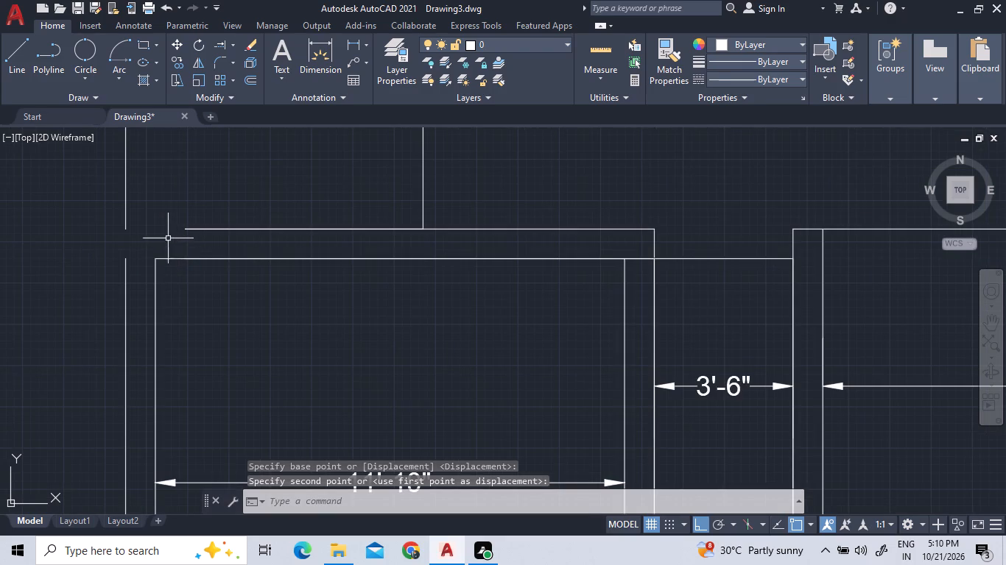
# Extend the small upper rectangle's top edge and the left room's outer top wall line to the moved left edge.
pyautogui.click(214, 40)
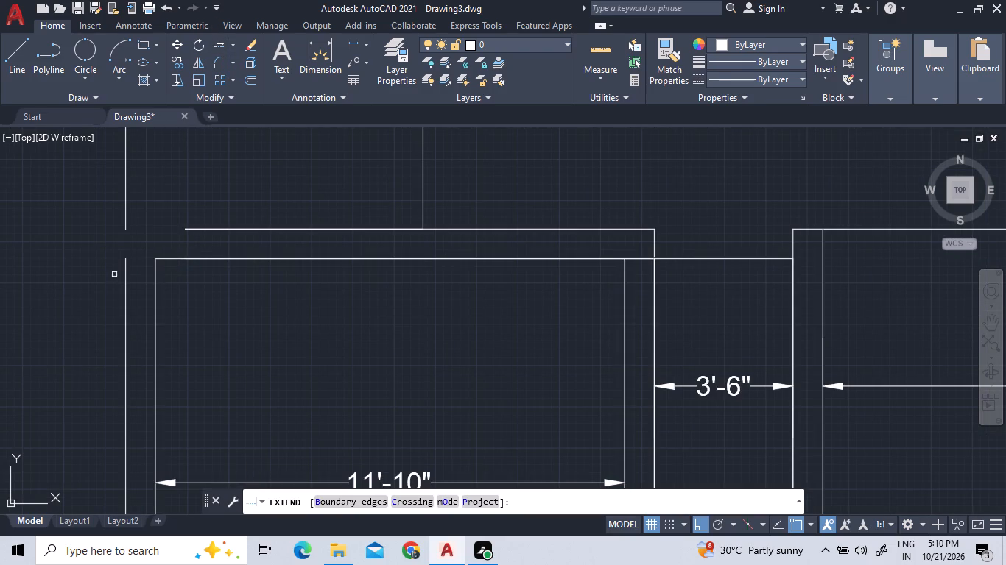
pyautogui.click(124, 278)
pyautogui.scroll(-2, 129, 288)
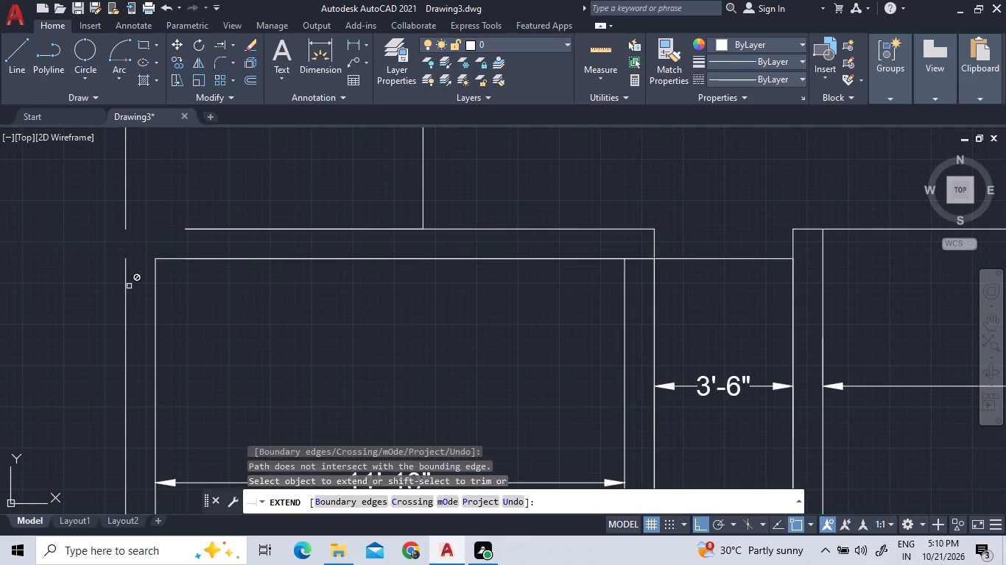
pyautogui.click(127, 316)
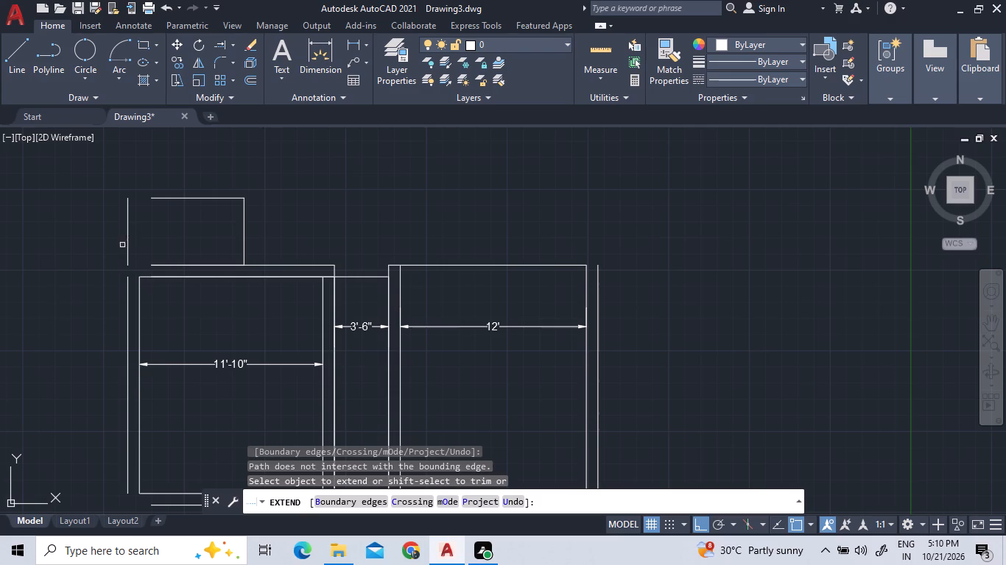
pyautogui.click(122, 245)
pyautogui.click(149, 212)
pyautogui.scroll(-2, 148, 212)
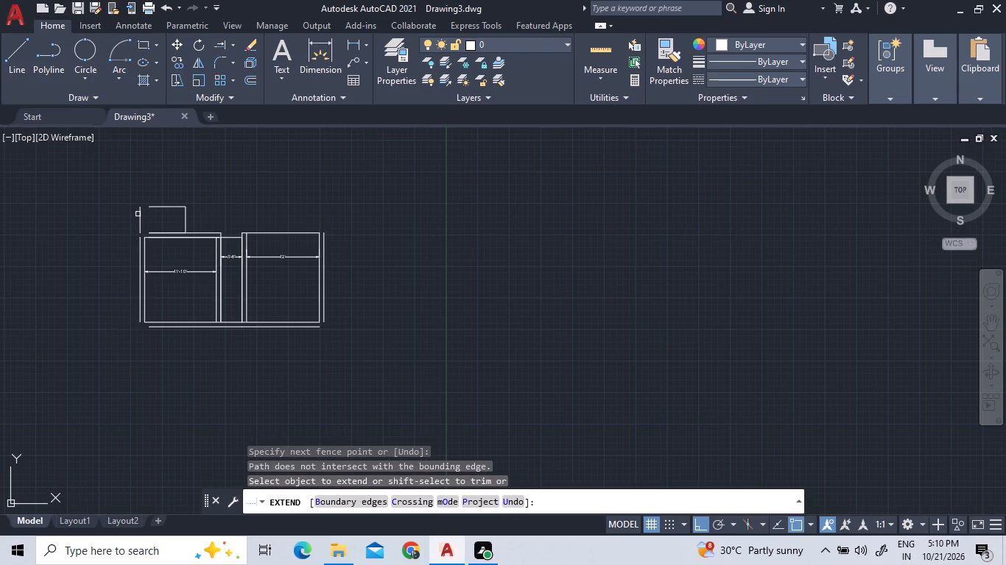
pyautogui.click(141, 214)
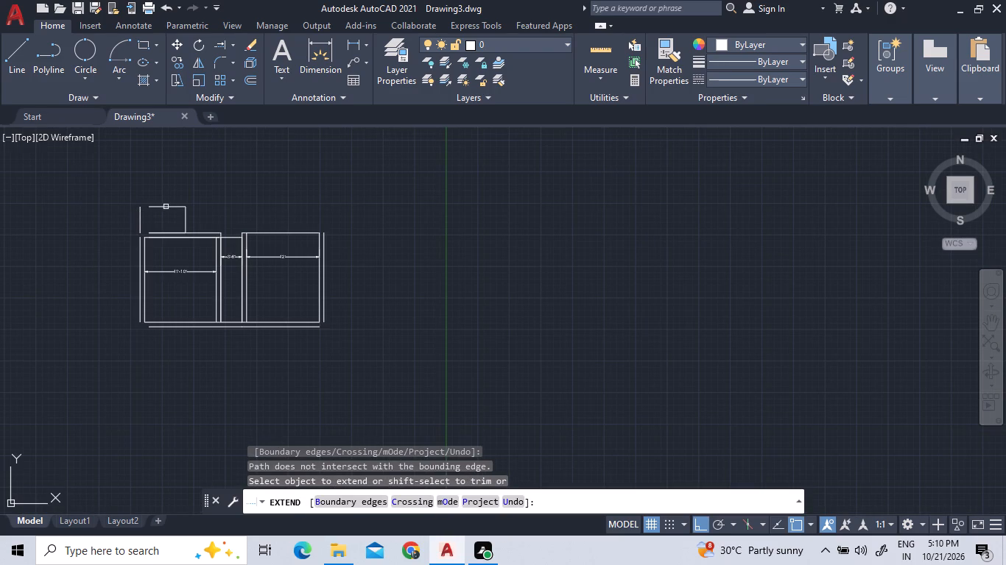
pyautogui.click(166, 207)
pyautogui.click(155, 235)
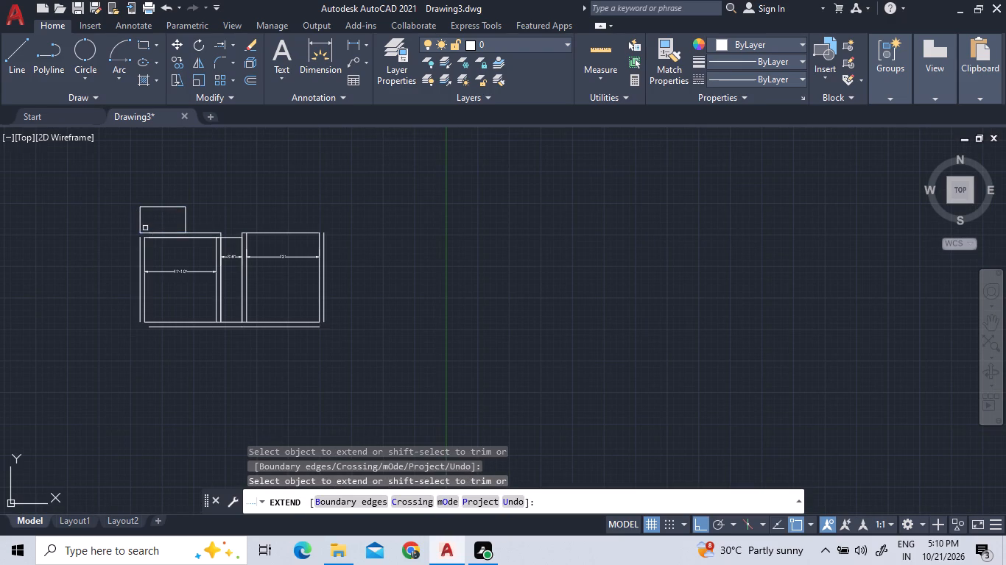
# Extend the left room's outer left wall line up to the outer top wall line, closing the corner gap.
pyautogui.click(141, 221)
pyautogui.scroll(-2, 136, 224)
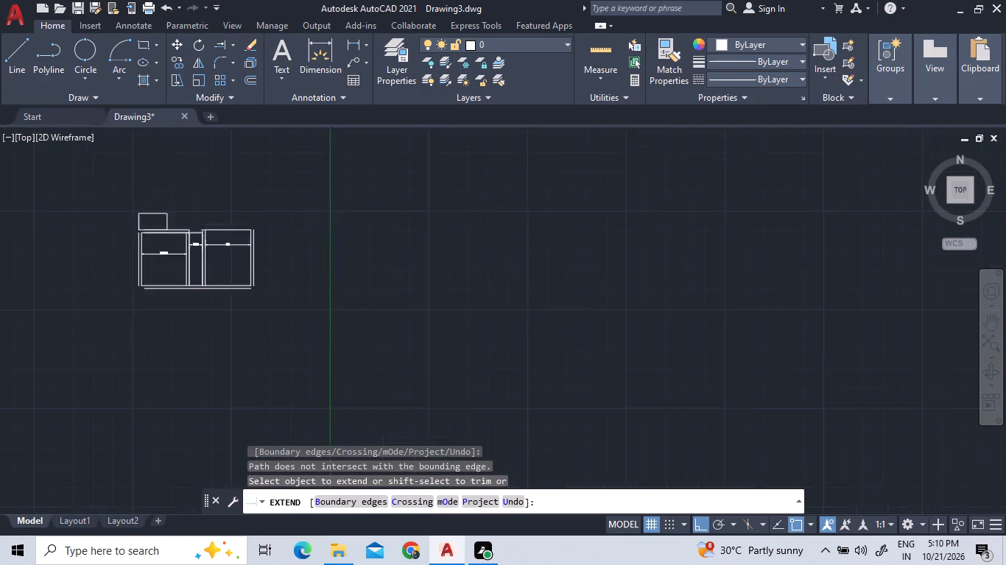
pyautogui.click(136, 245)
pyautogui.scroll(3, 126, 245)
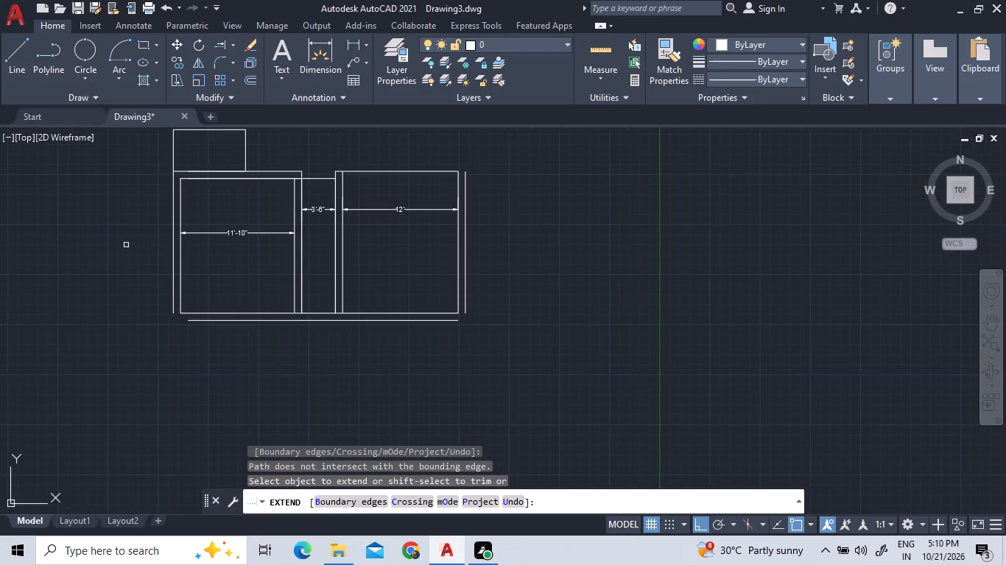
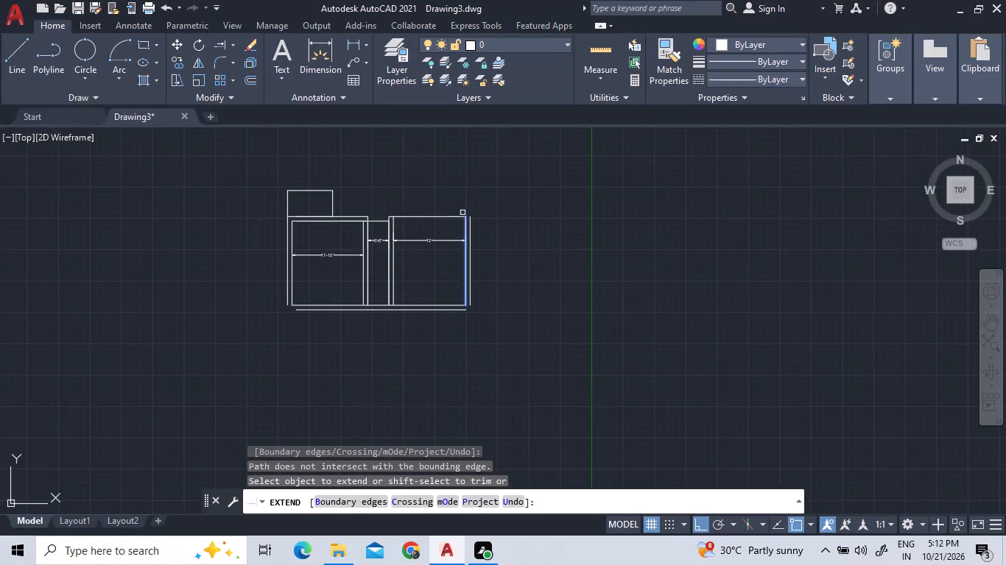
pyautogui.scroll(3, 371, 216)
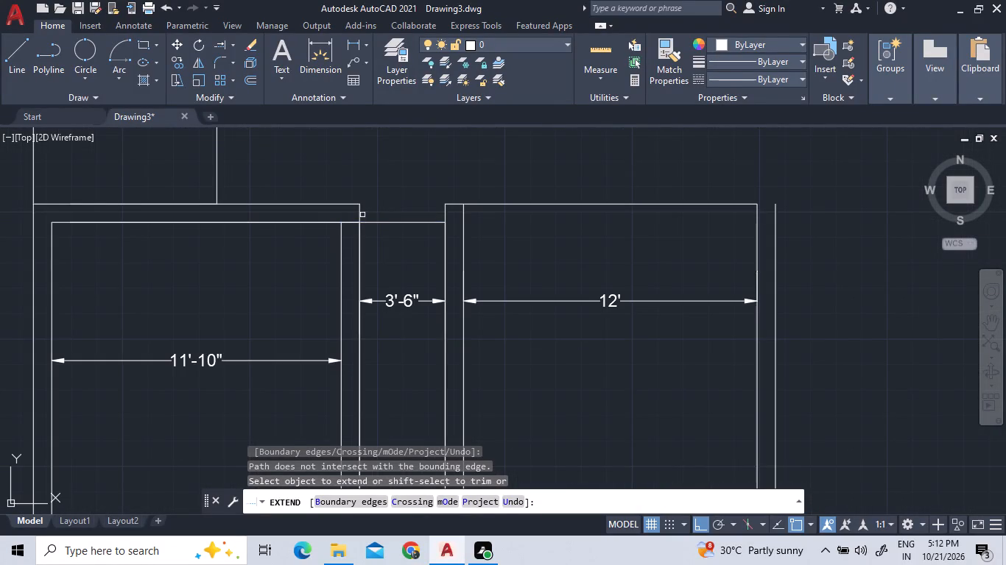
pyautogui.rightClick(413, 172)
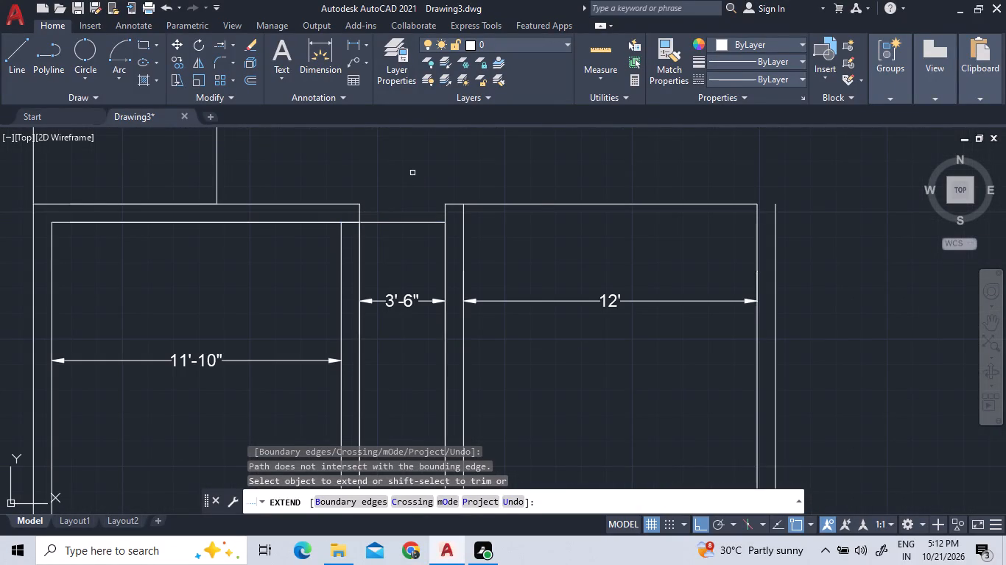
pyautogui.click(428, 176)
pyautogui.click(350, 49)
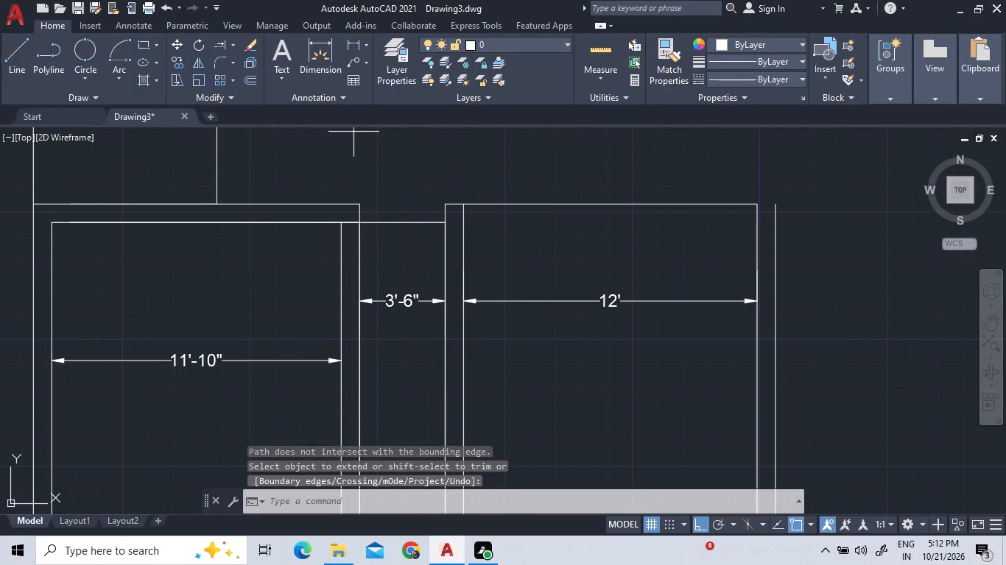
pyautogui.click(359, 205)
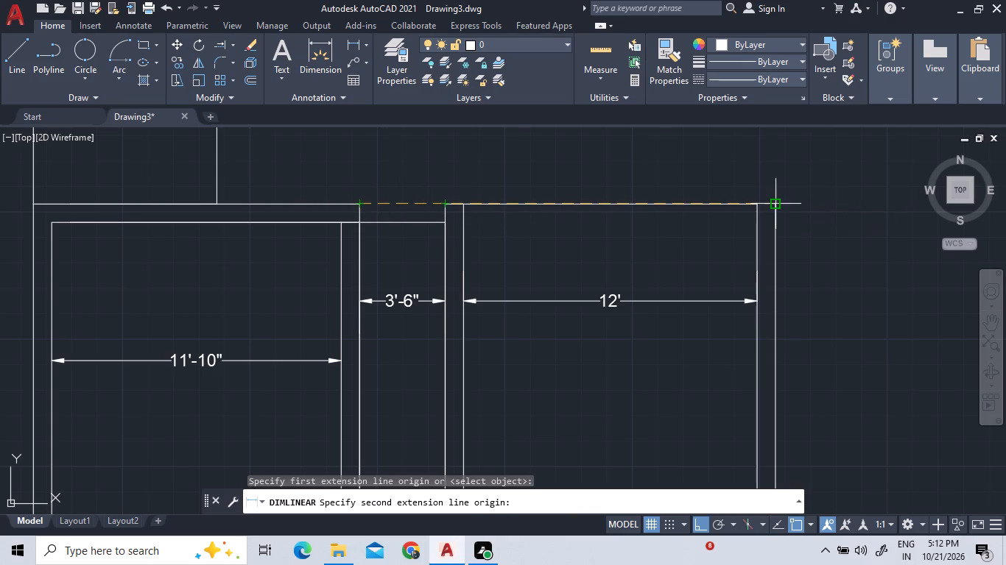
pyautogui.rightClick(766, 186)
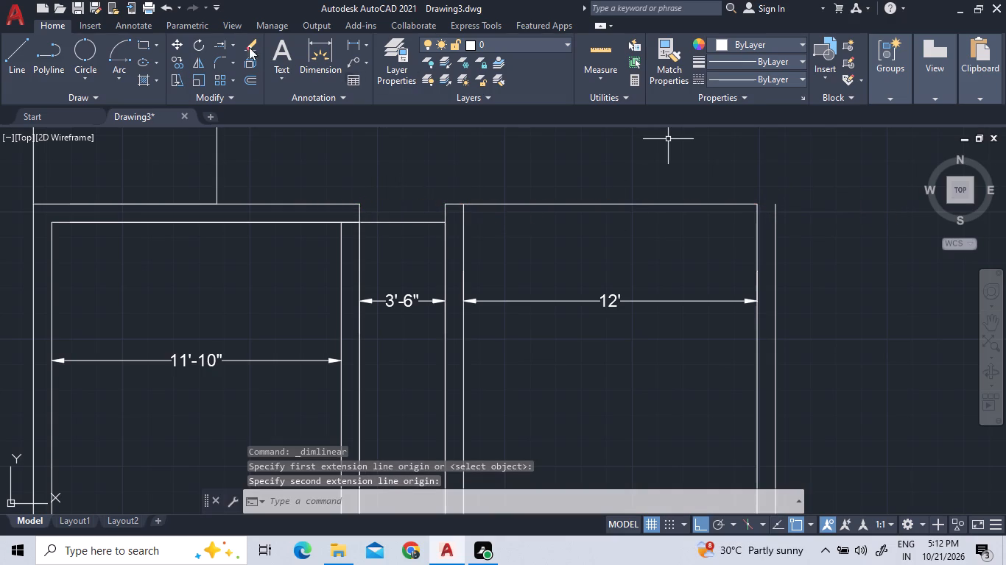
# Extend the right room's outer top wall line across the passage to the left room's wall and out to the outer right wall line.
pyautogui.click(223, 37)
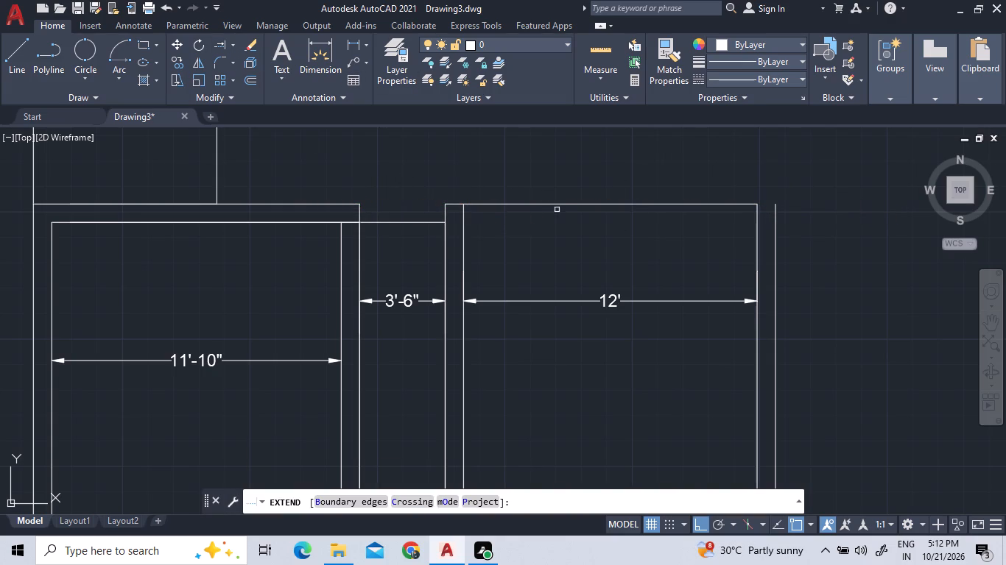
pyautogui.click(563, 202)
pyautogui.click(577, 204)
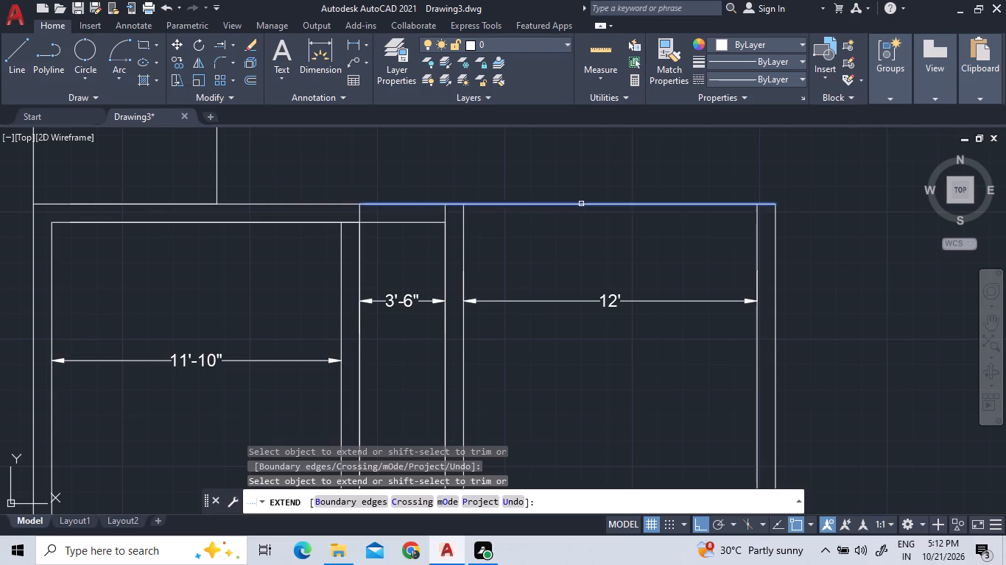
pyautogui.scroll(-3, 570, 203)
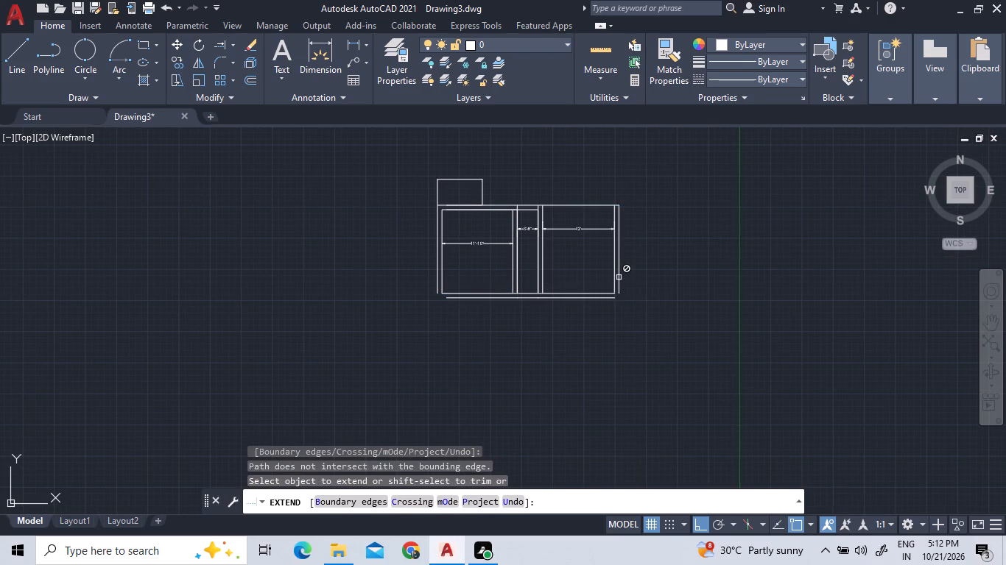
pyautogui.rightClick(635, 316)
pyautogui.click(666, 320)
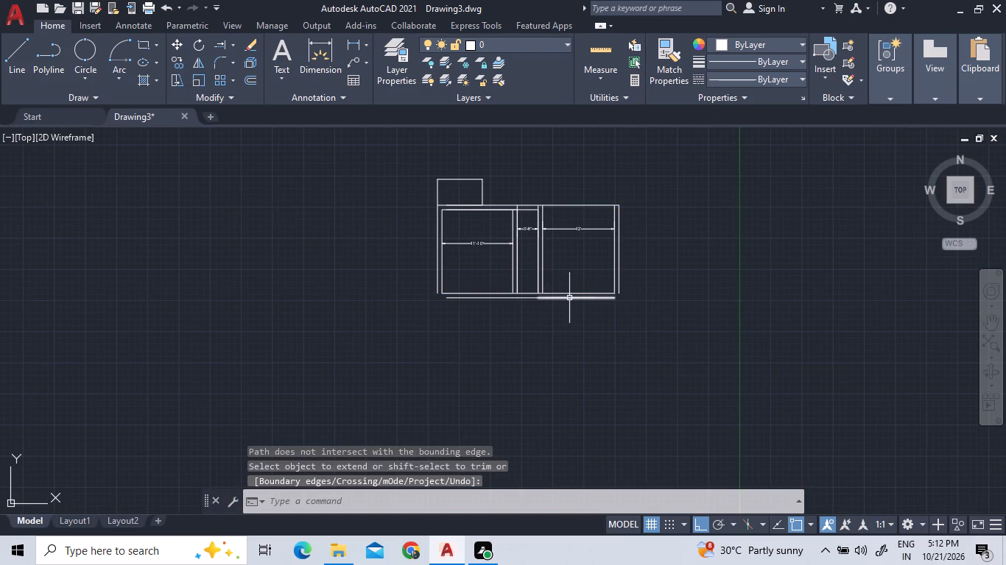
# Draw a long vertical line straight down from the lower end of the left room's outer left wall line.
pyautogui.scroll(2, 531, 308)
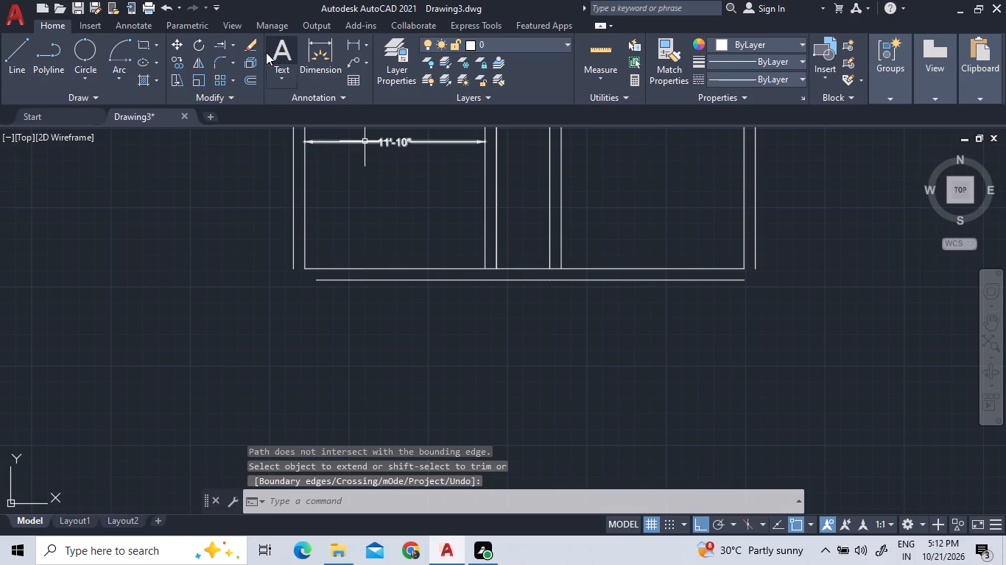
pyautogui.click(14, 67)
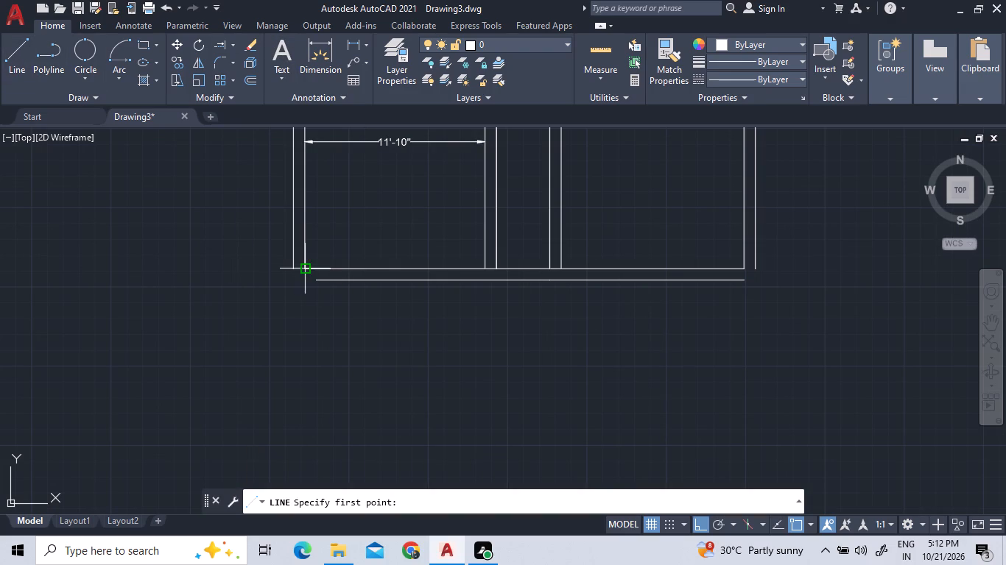
pyautogui.moveTo(293, 269); pyautogui.dragTo(304, 301)
pyautogui.scroll(-5, 311, 347)
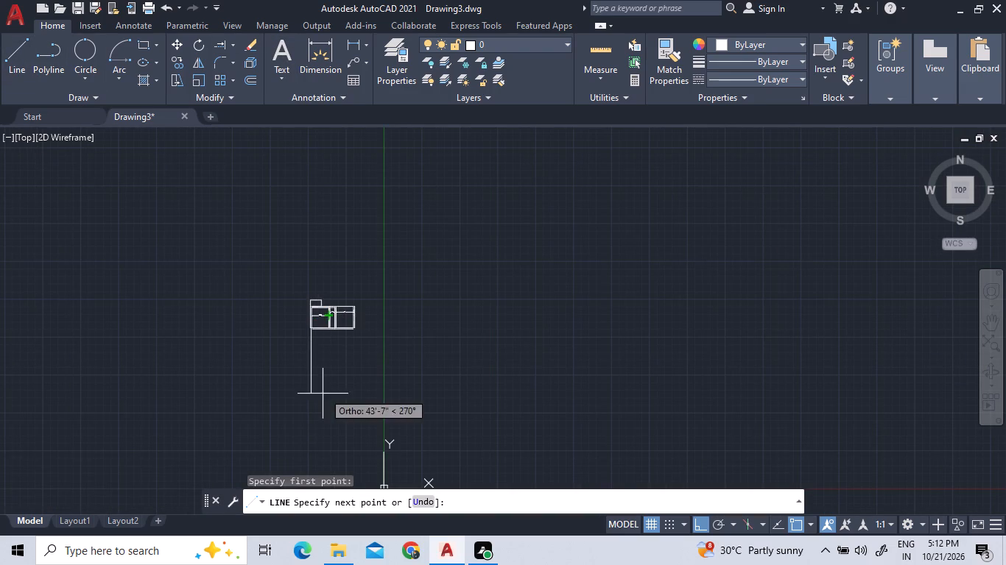
pyautogui.click(328, 417)
# Draw a second long vertical line straight down from the lower end of the right room's outer right wall line.
pyautogui.click(23, 56)
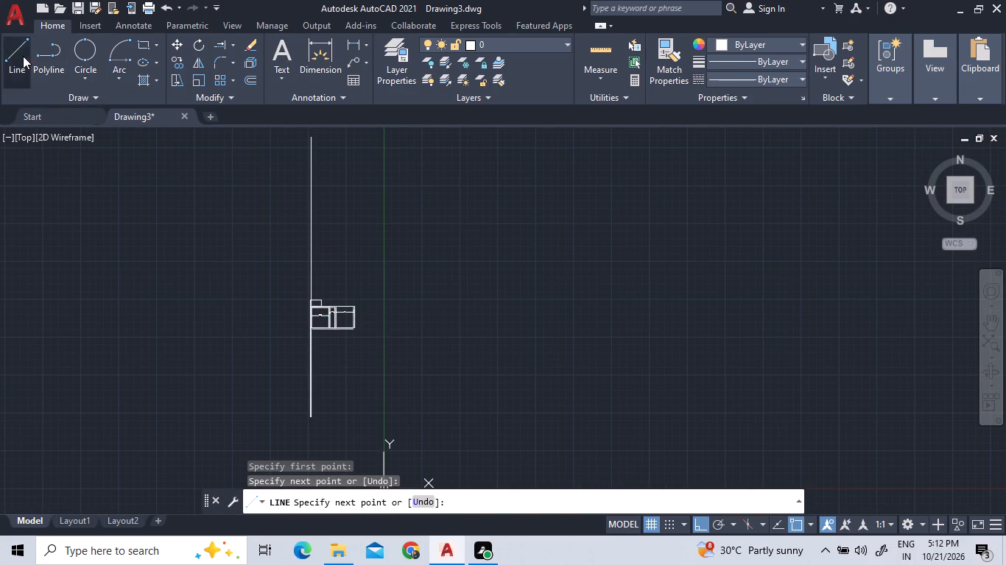
pyautogui.scroll(2, 344, 362)
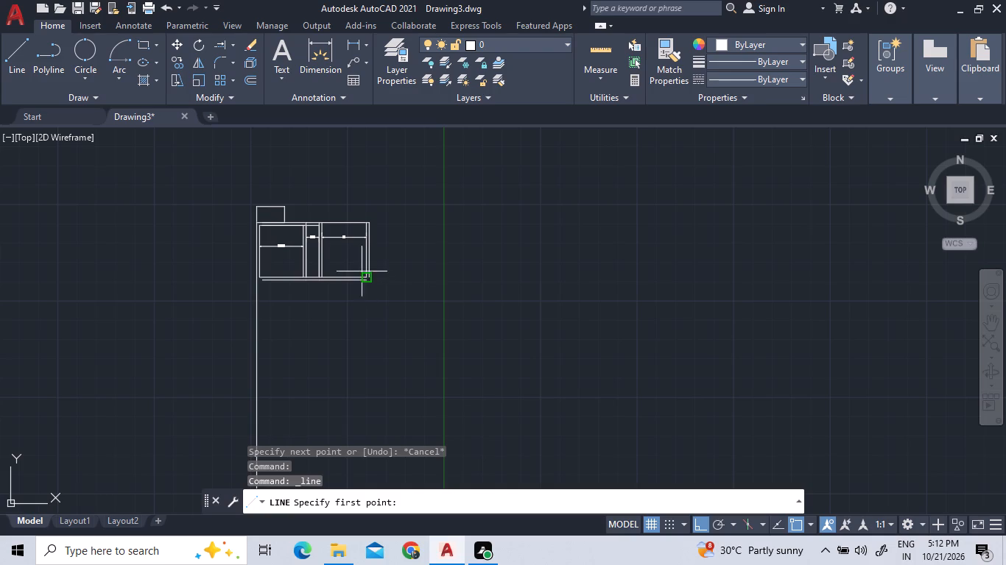
pyautogui.scroll(5, 369, 277)
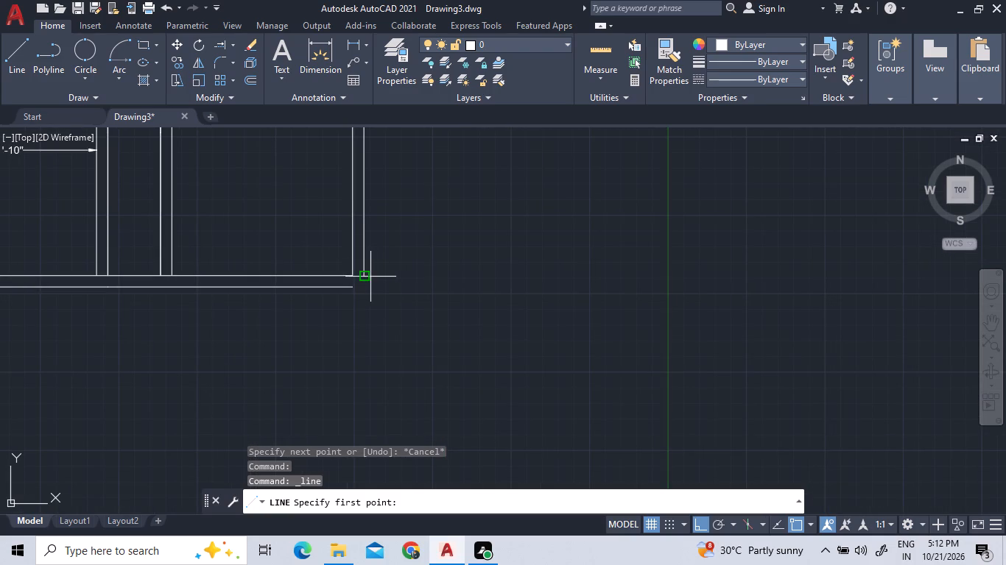
pyautogui.moveTo(365, 274); pyautogui.dragTo(392, 321)
pyautogui.scroll(-9, 416, 356)
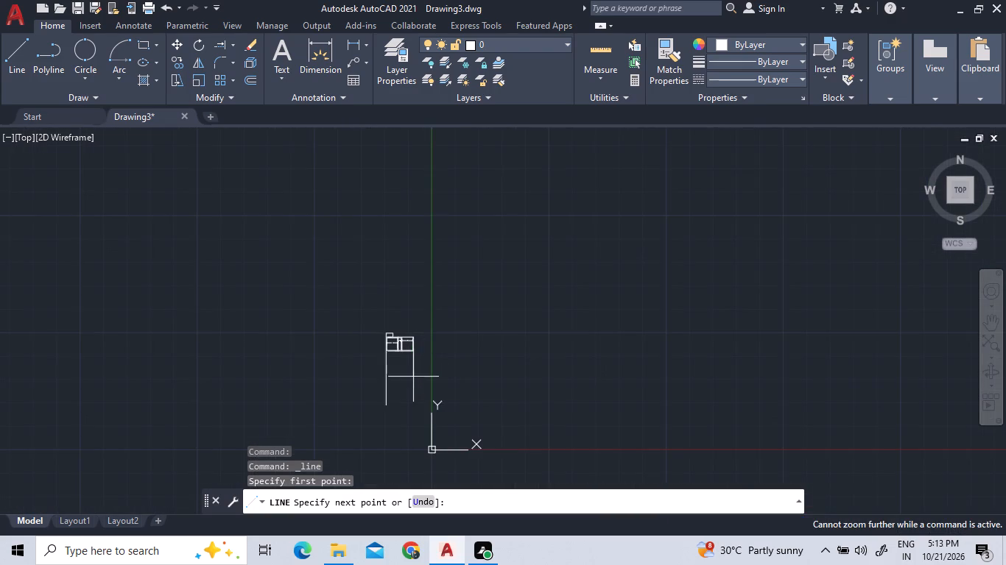
pyautogui.scroll(5, 413, 404)
pyautogui.click(409, 449)
pyautogui.rightClick(447, 363)
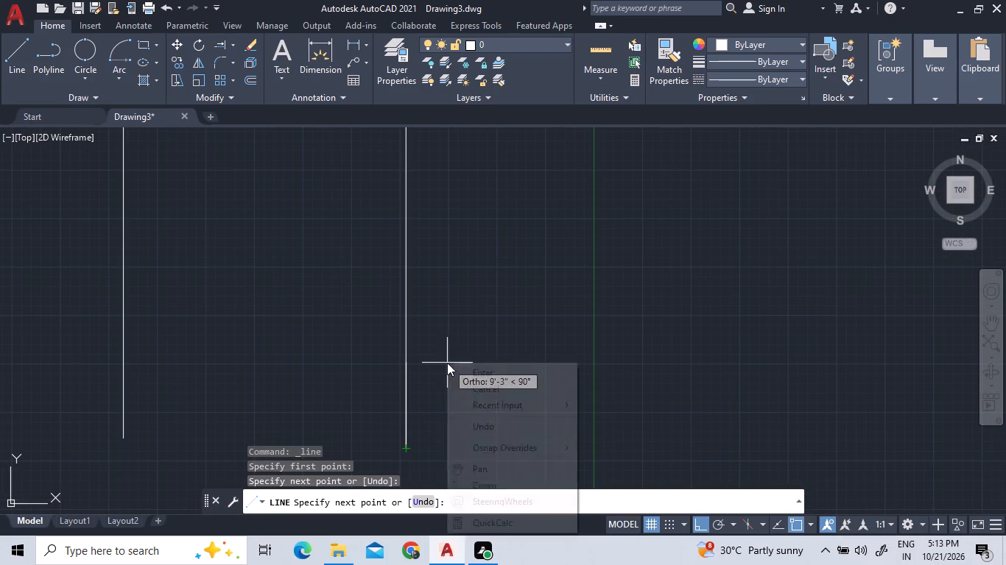
pyautogui.click(453, 371)
# Extend the outer bottom wall line at both ends to meet the two long vertical lines.
pyautogui.scroll(-3, 504, 416)
pyautogui.scroll(3, 435, 279)
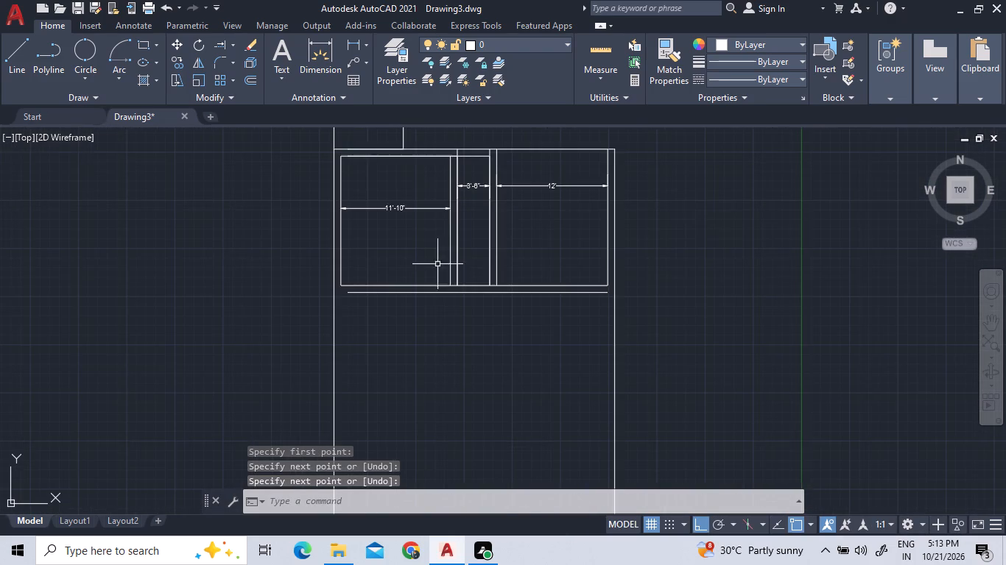
pyautogui.click(223, 46)
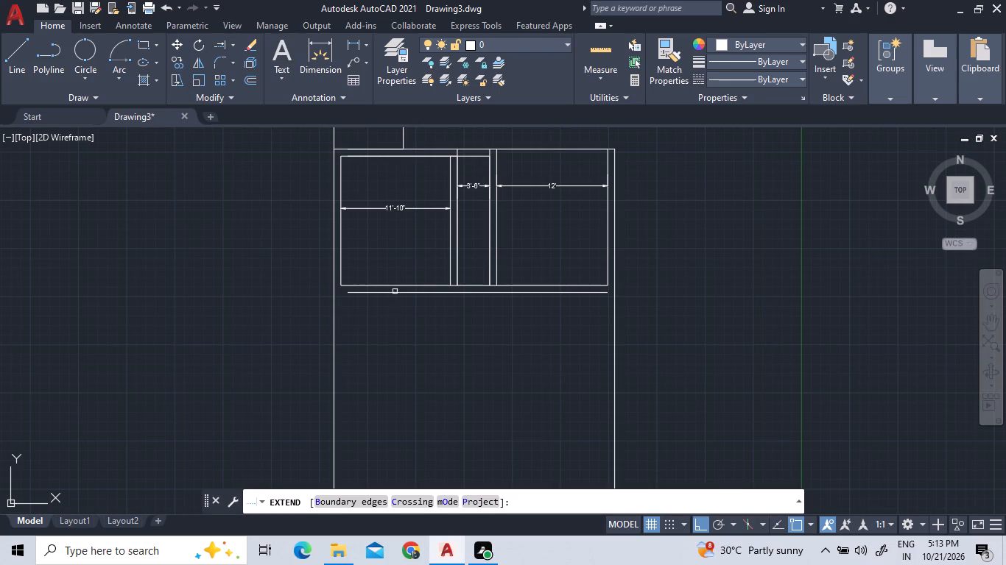
pyautogui.click(393, 292)
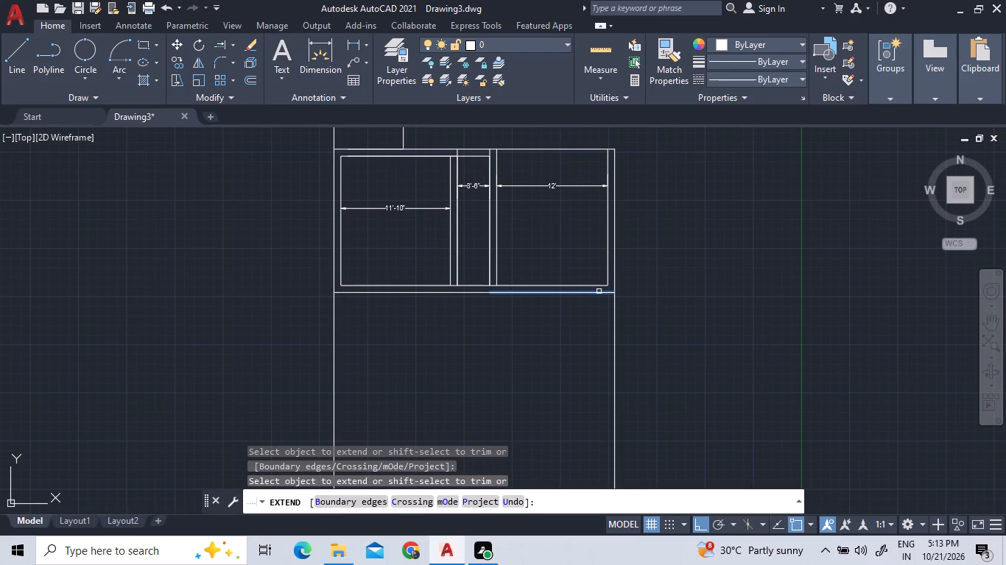
pyautogui.click(599, 291)
pyautogui.scroll(-3, 490, 332)
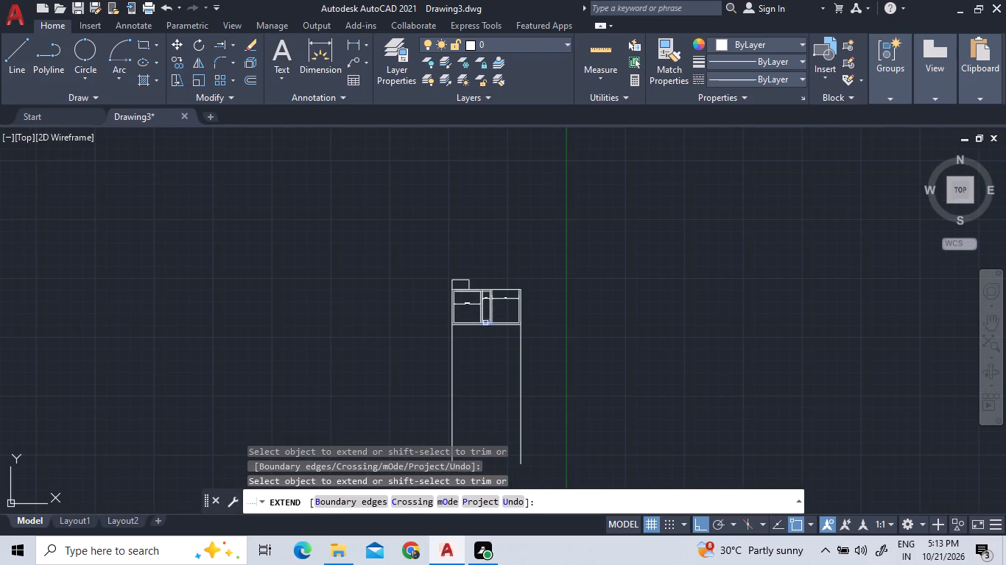
pyautogui.scroll(4, 485, 327)
pyautogui.rightClick(510, 338)
pyautogui.click(516, 341)
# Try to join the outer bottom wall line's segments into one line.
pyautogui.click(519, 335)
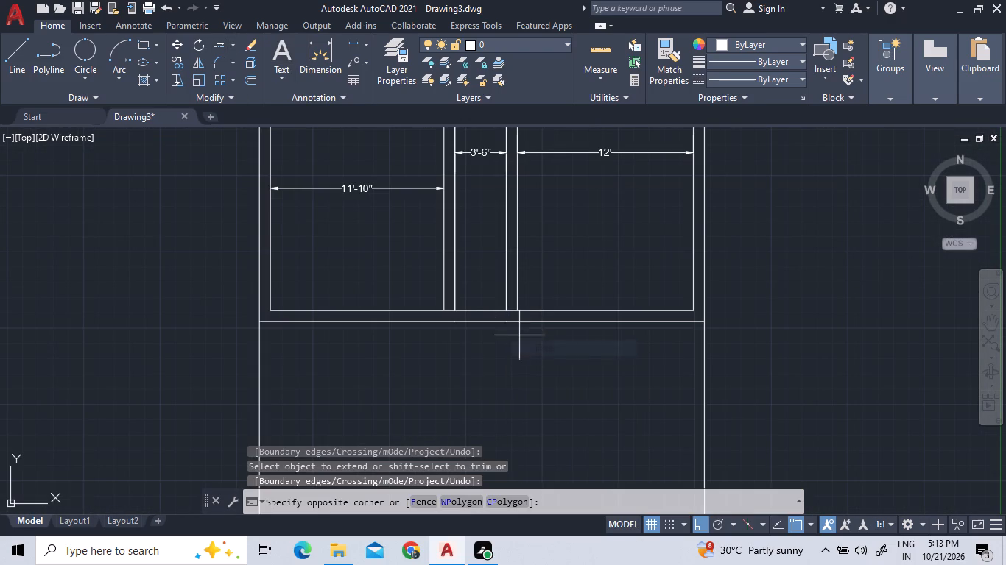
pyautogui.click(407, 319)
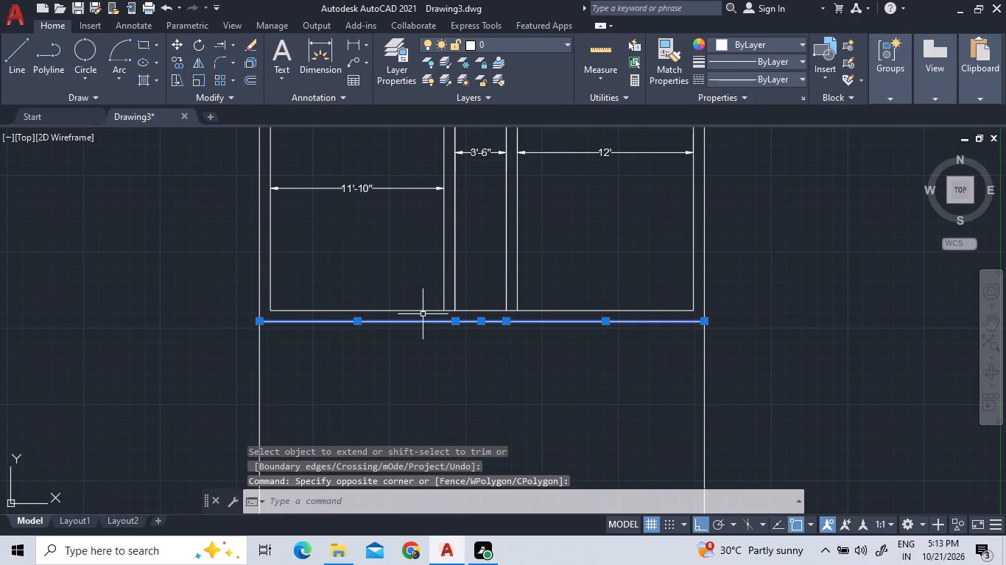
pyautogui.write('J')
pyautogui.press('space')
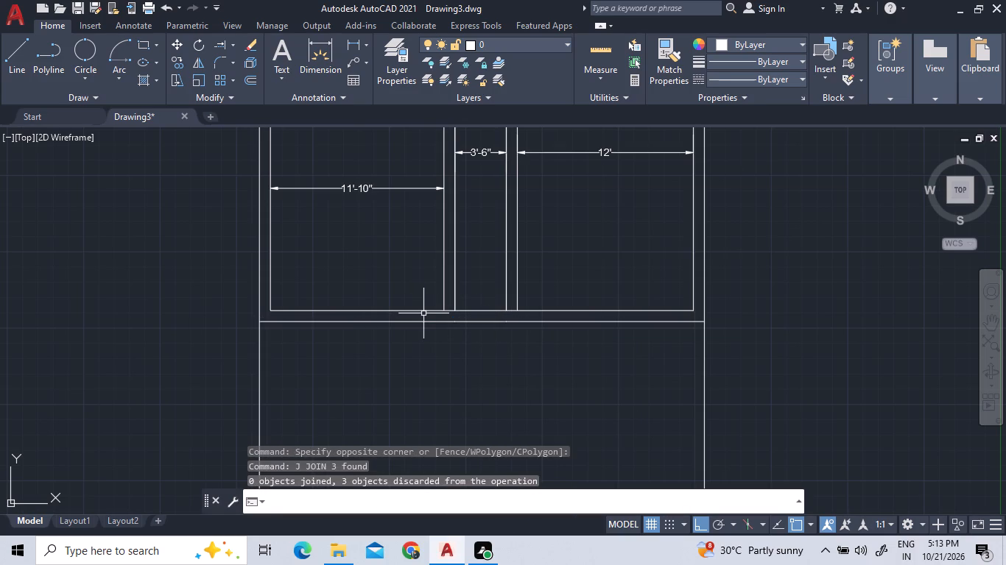
# Offset the right-hand segment of the outer bottom wall line 12' downward, below the right room.
pyautogui.scroll(-1, 446, 334)
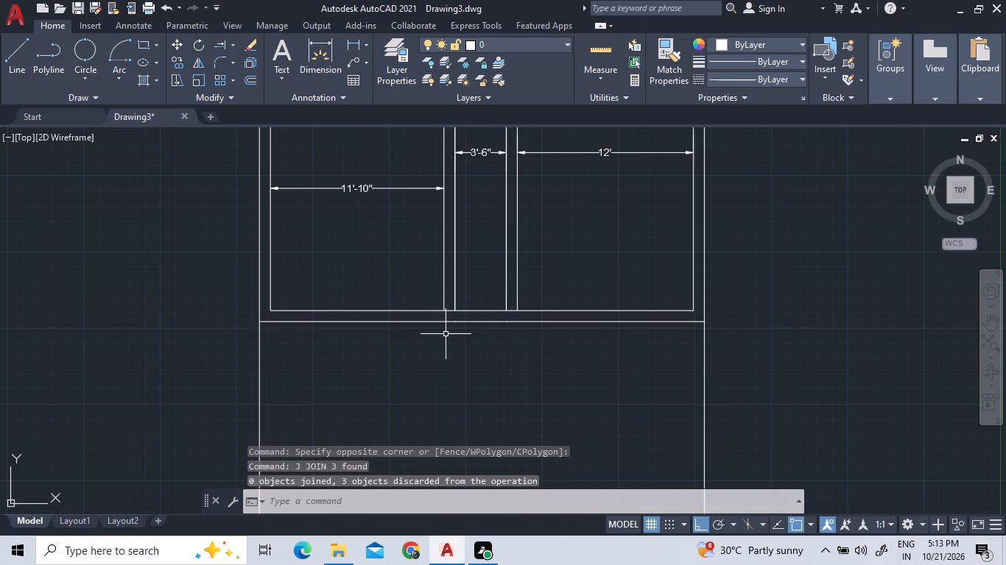
pyautogui.scroll(-1, 446, 334)
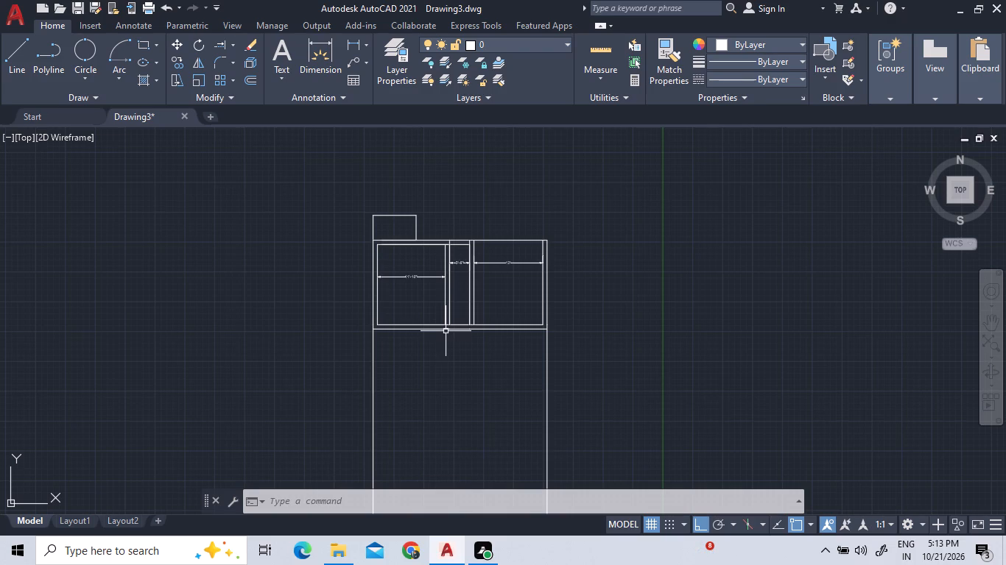
pyautogui.scroll(3, 507, 338)
pyautogui.click(507, 338)
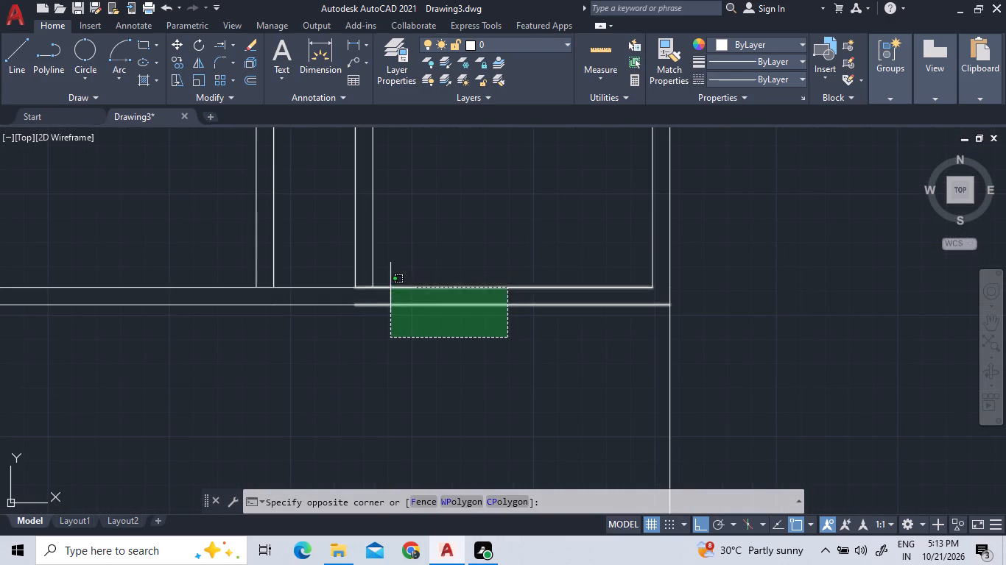
pyautogui.scroll(-2, 24, 305)
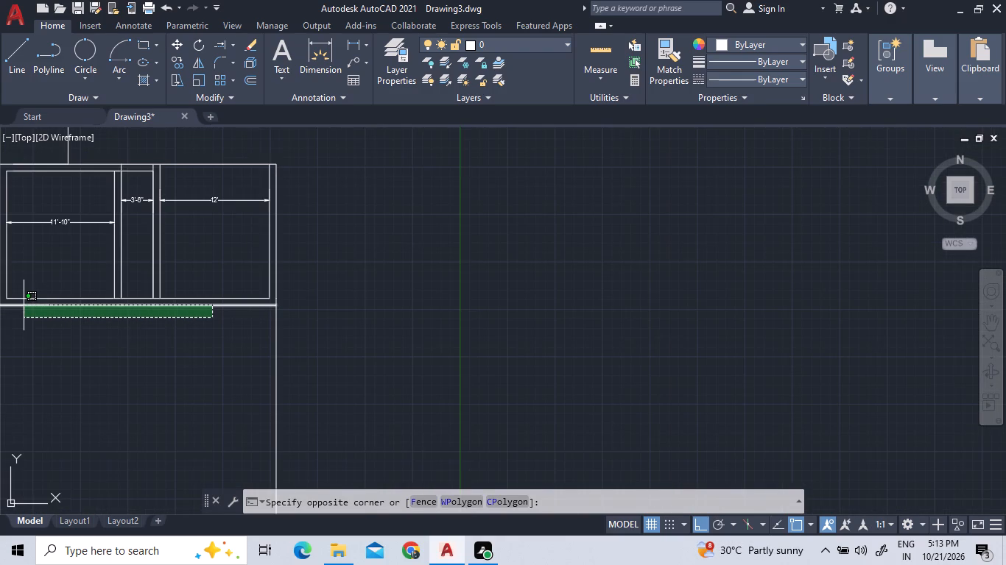
pyautogui.click(24, 303)
pyautogui.scroll(-2, 168, 333)
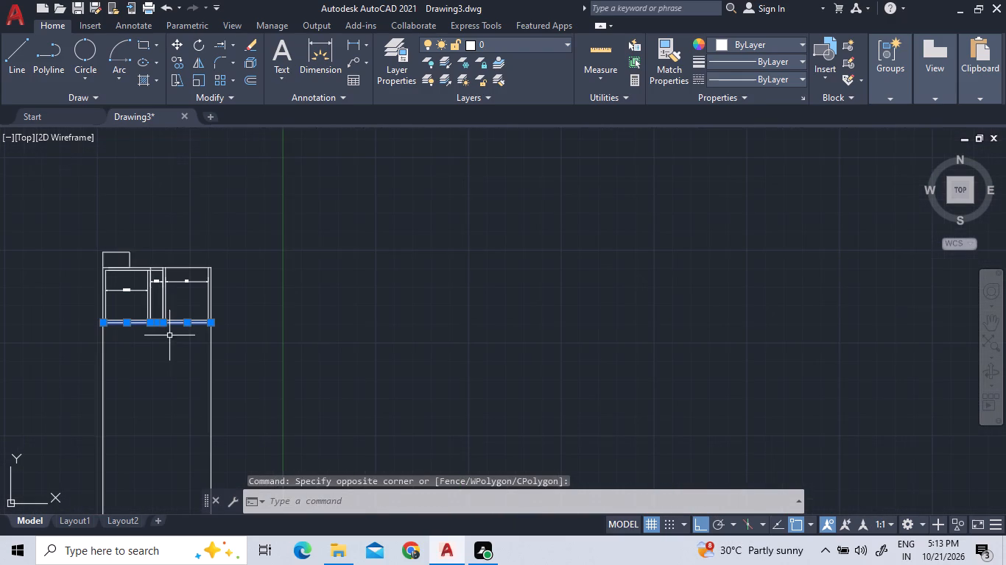
pyautogui.click(248, 79)
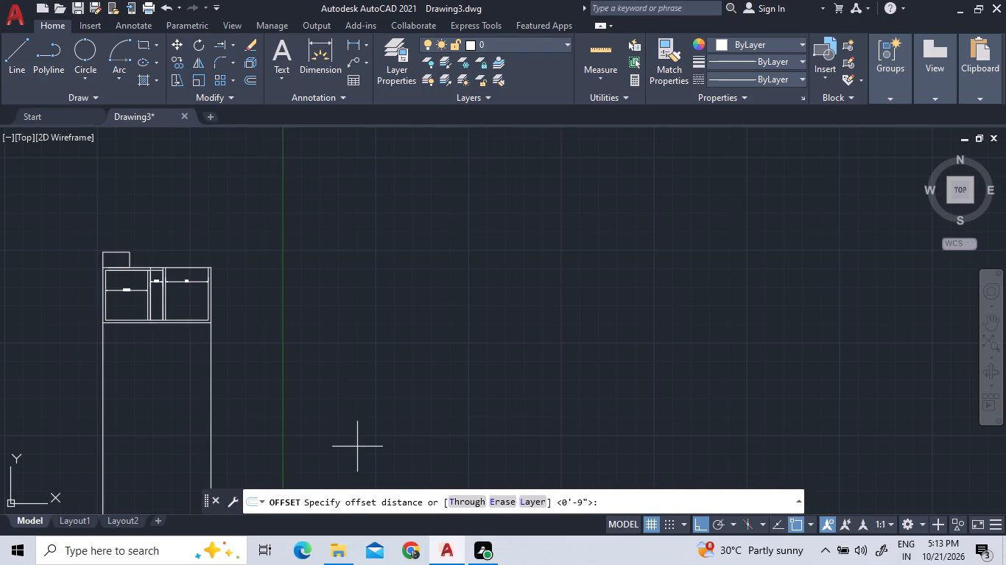
pyautogui.scroll(2, 188, 335)
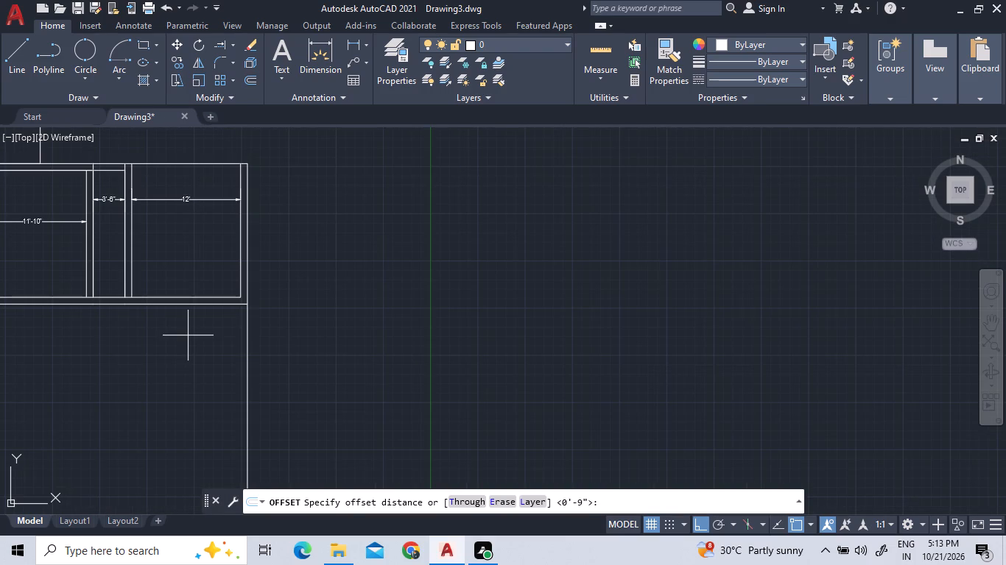
pyautogui.press('End')
pyautogui.press('Down')
pyautogui.press("'")
pyautogui.press('BackSpace')
pyautogui.press('End')
pyautogui.press('Down')
pyautogui.press("'")
pyautogui.press('Return')
pyautogui.write('12')
pyautogui.press("'")
pyautogui.press('Return')
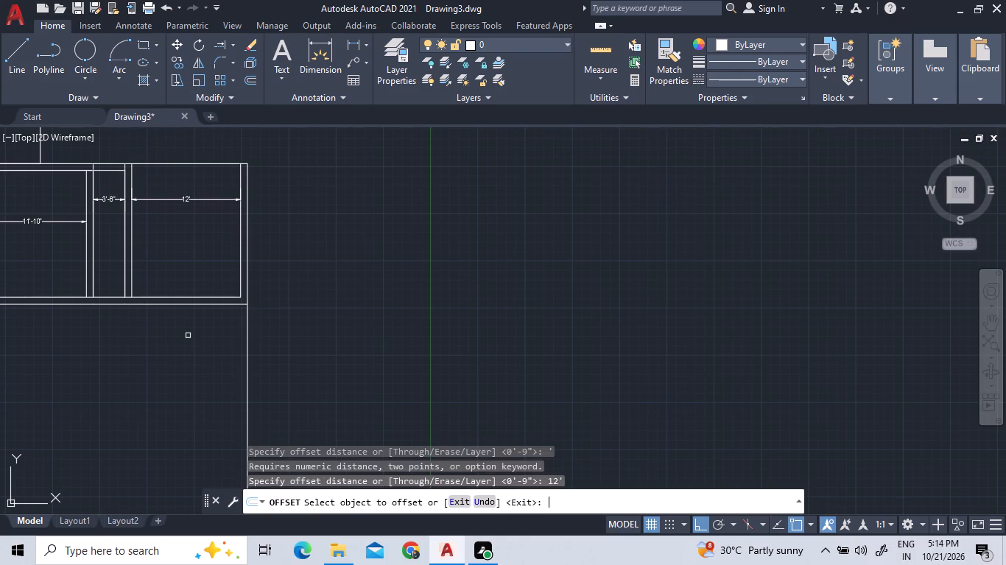
pyautogui.click(193, 304)
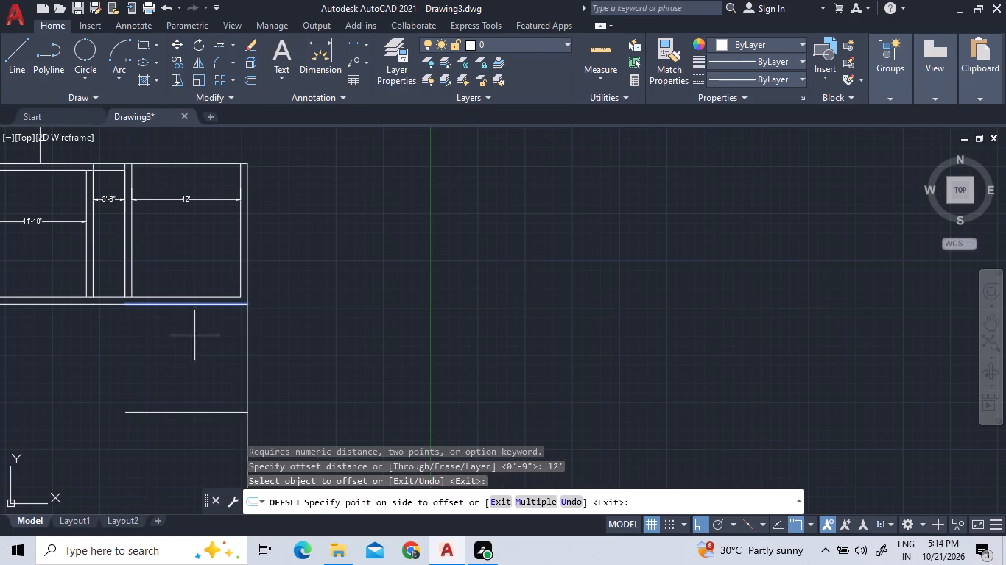
pyautogui.click(203, 384)
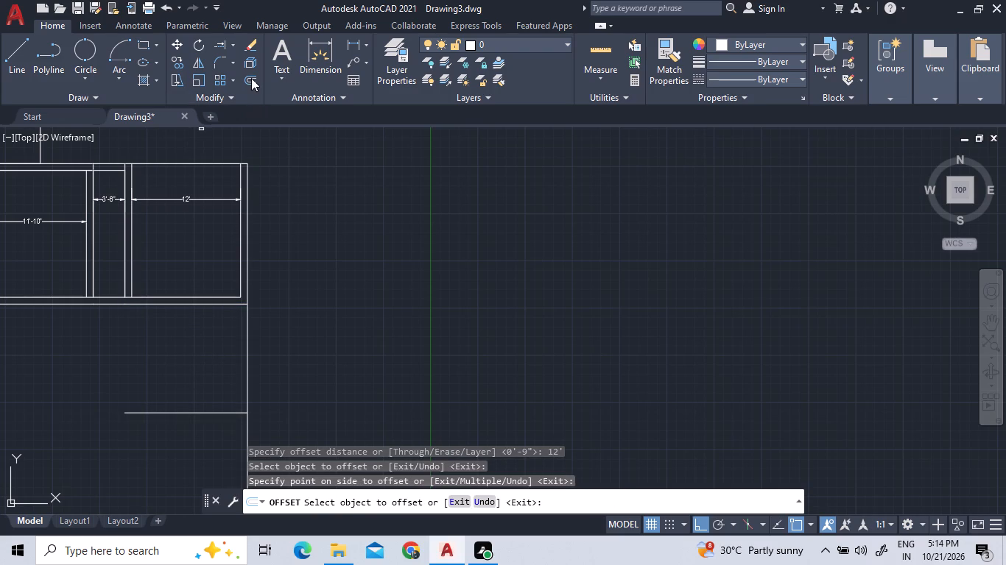
# Offset the new horizontal line below the right room 9" downward to give the wall its thickness.
pyautogui.click(251, 78)
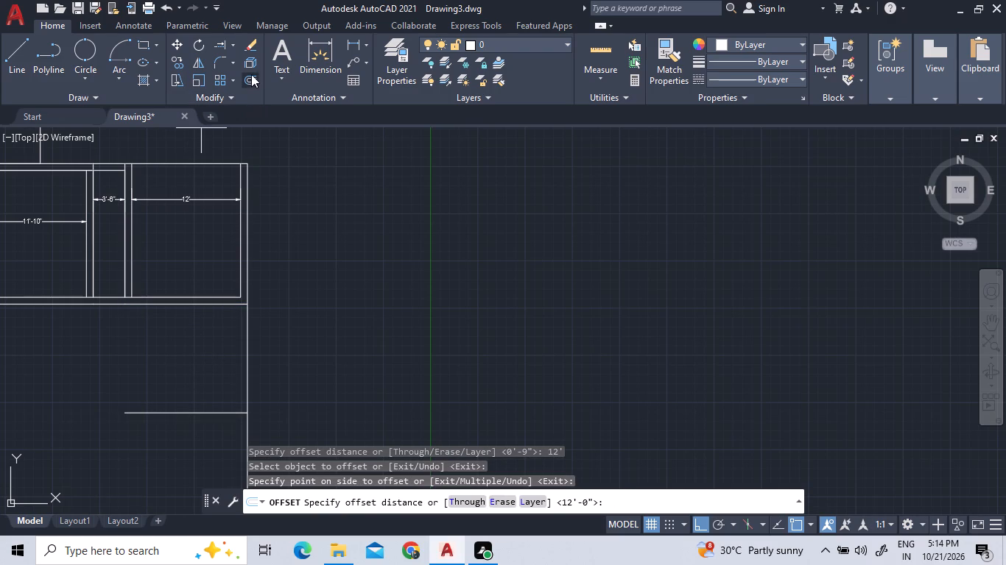
pyautogui.write('9"')
pyautogui.press('Return')
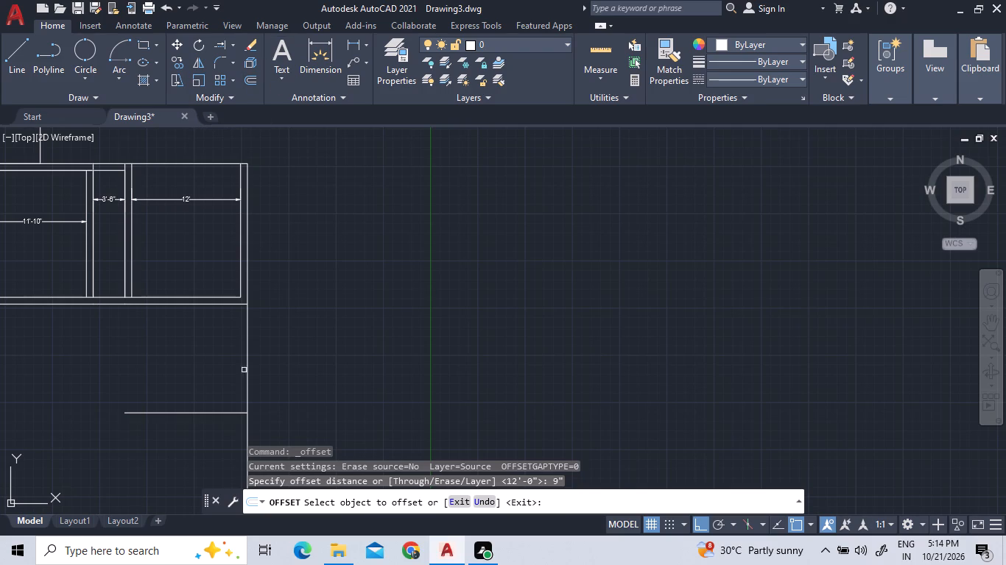
pyautogui.click(232, 411)
pyautogui.click(231, 433)
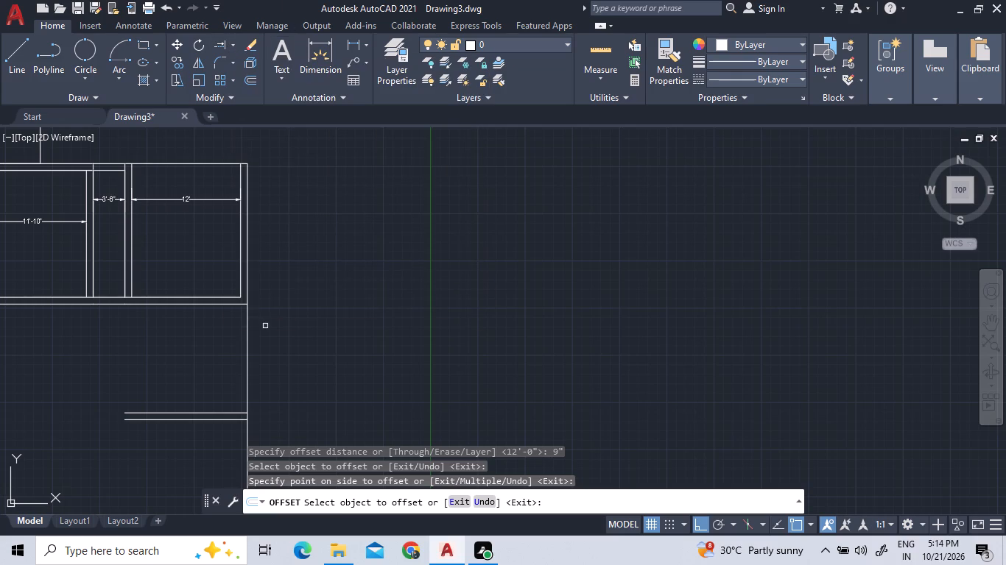
pyautogui.scroll(-2, 275, 302)
pyautogui.scroll(2, 284, 330)
pyautogui.rightClick(288, 312)
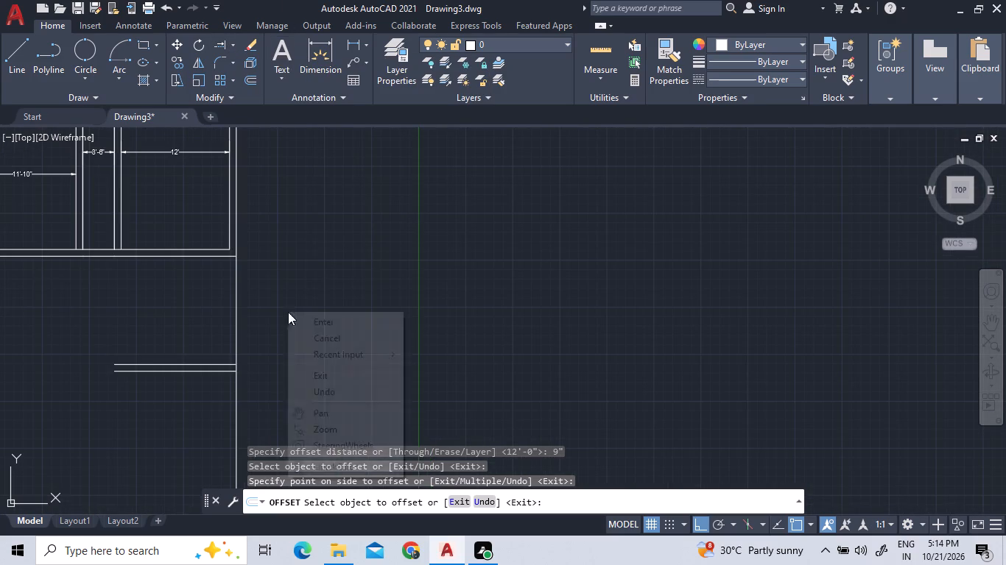
pyautogui.click(310, 315)
pyautogui.scroll(-1, 298, 324)
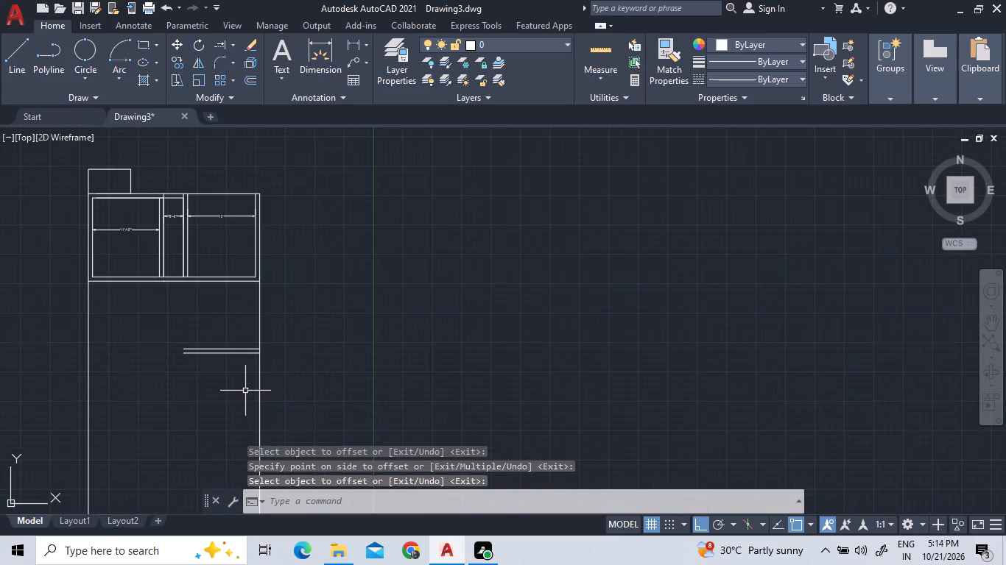
# Offset the lower line of the new horizontal wall 10'3" downward.
pyautogui.moveTo(242, 391); pyautogui.dragTo(248, 314, button='middle')
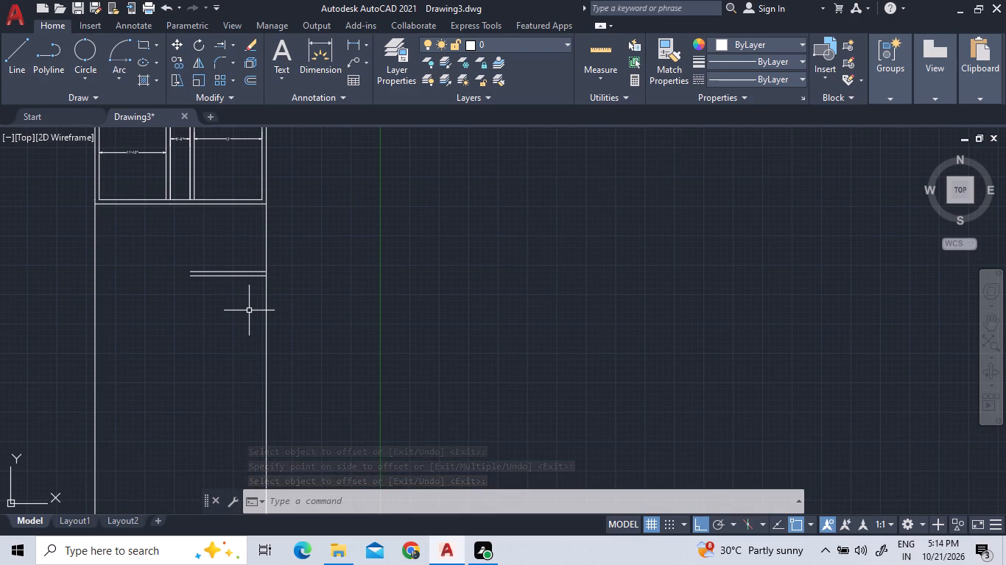
pyautogui.scroll(-1, 249, 306)
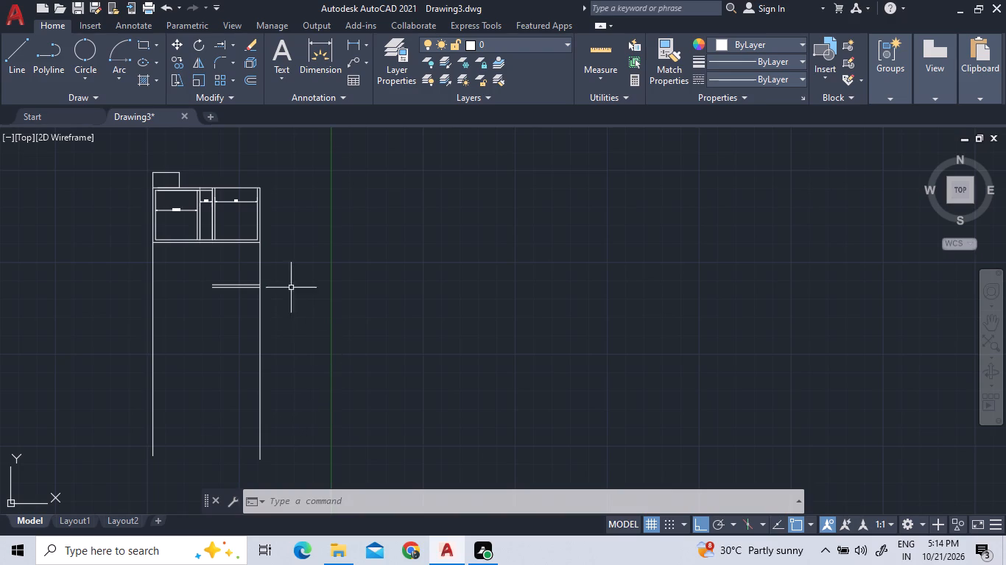
pyautogui.click(256, 82)
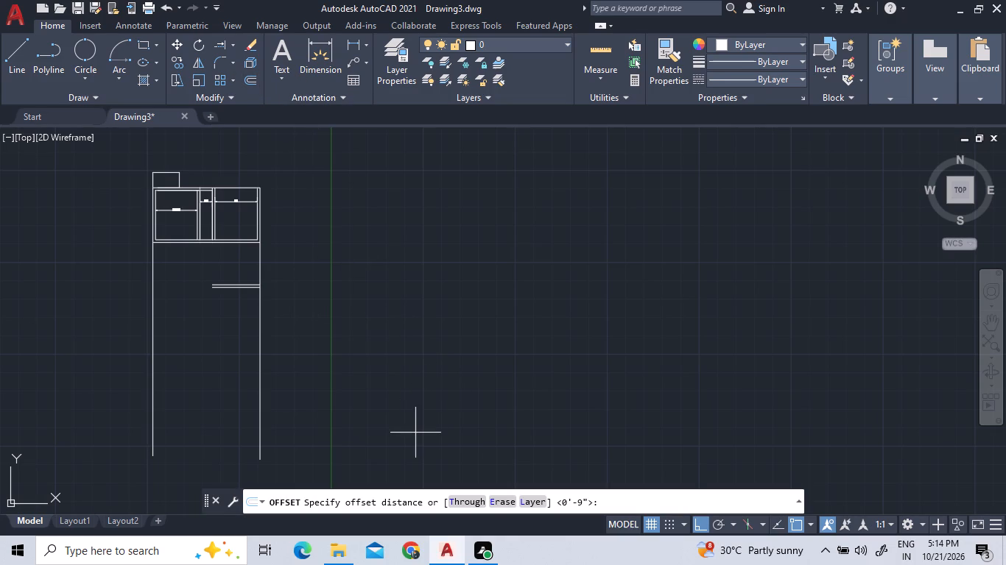
pyautogui.moveTo(418, 482); pyautogui.dragTo(434, 455, button='middle')
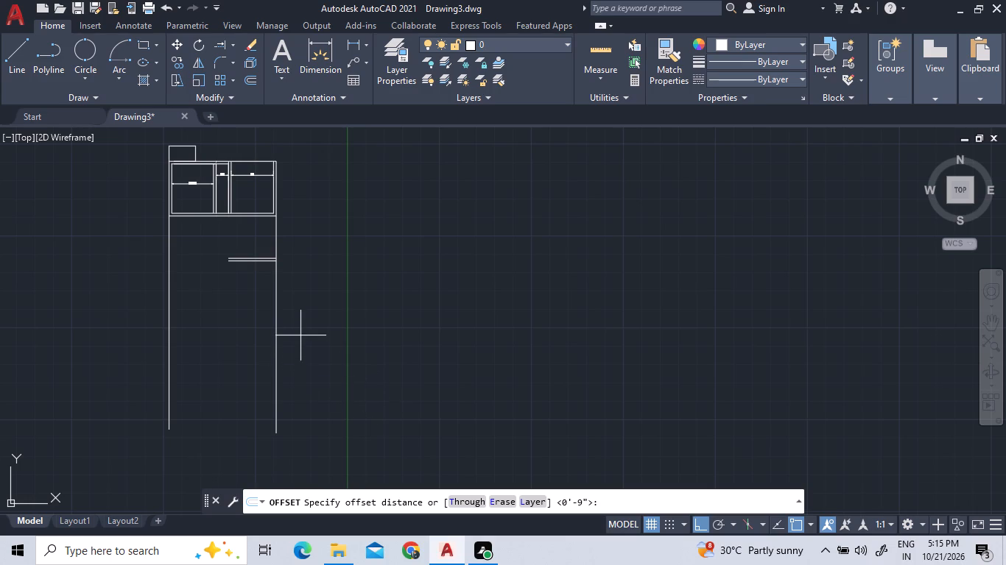
pyautogui.scroll(1, 299, 328)
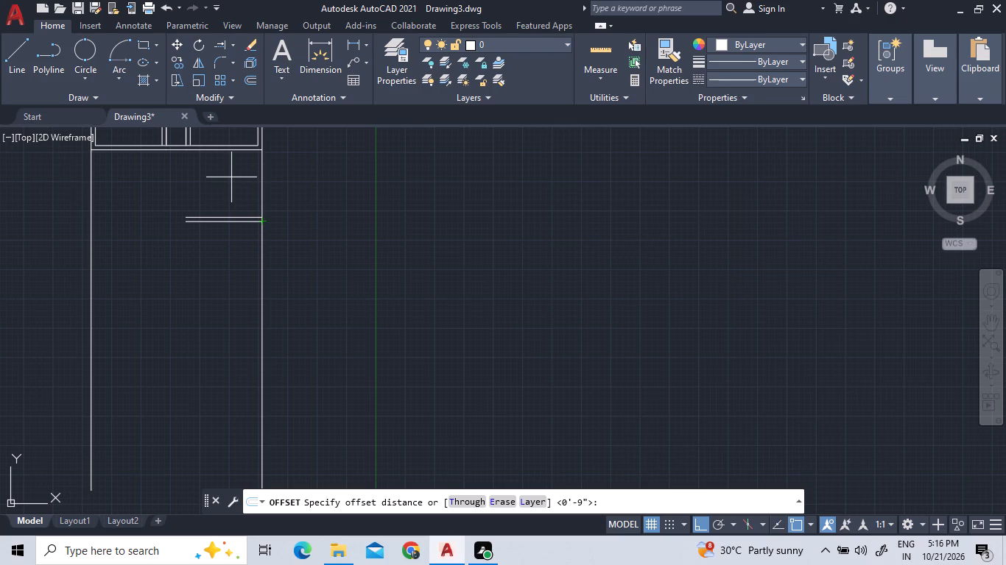
pyautogui.write("10'")
pyautogui.press('3')
pyautogui.hotkey('shift', '"')
pyautogui.press('Return')
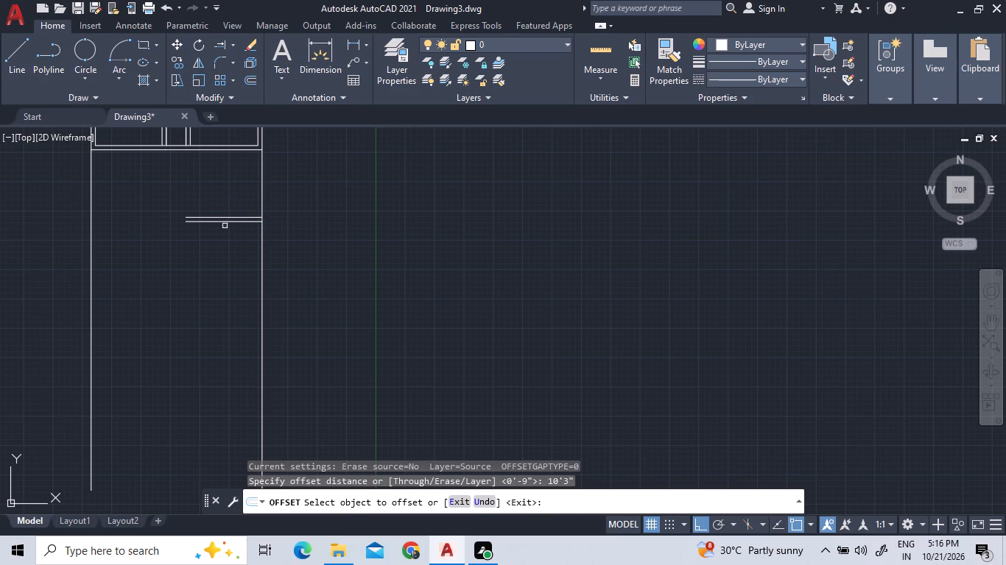
pyautogui.click(227, 220)
pyautogui.click(250, 336)
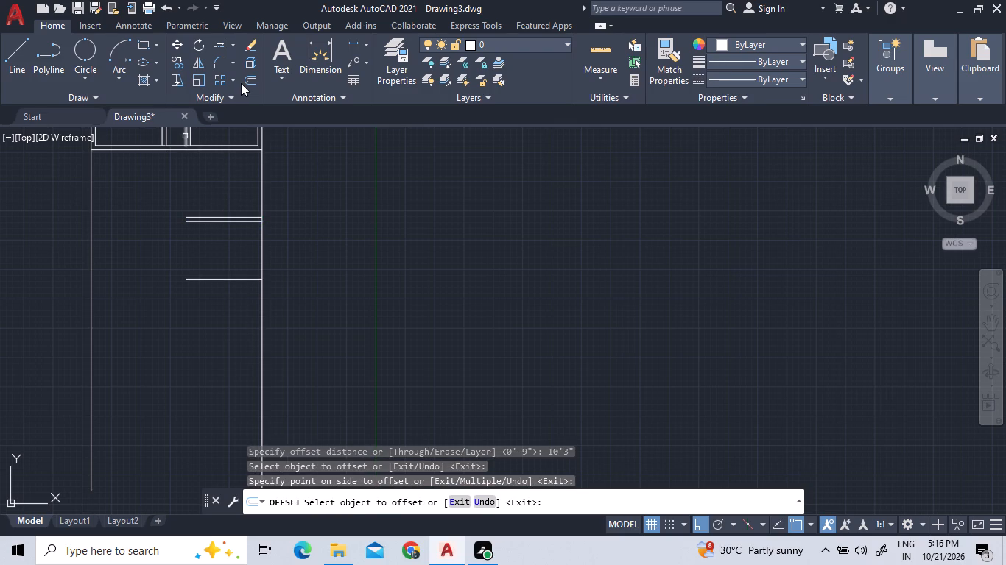
# Offset the lowest horizontal line 9" downward to form a second horizontal wall.
pyautogui.doubleClick(242, 83)
pyautogui.click(248, 83)
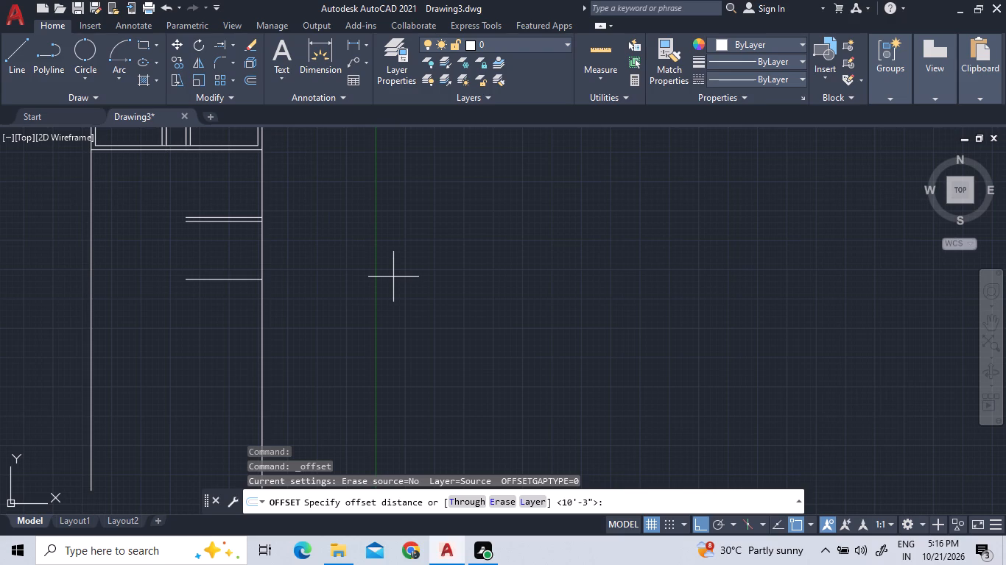
pyautogui.write('9"')
pyautogui.press('Return')
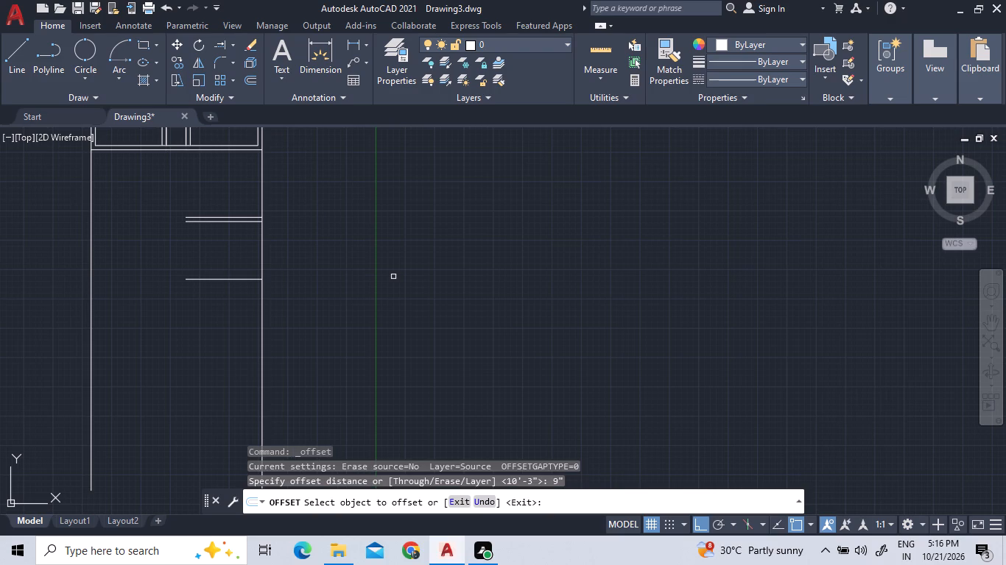
pyautogui.click(200, 279)
pyautogui.click(233, 324)
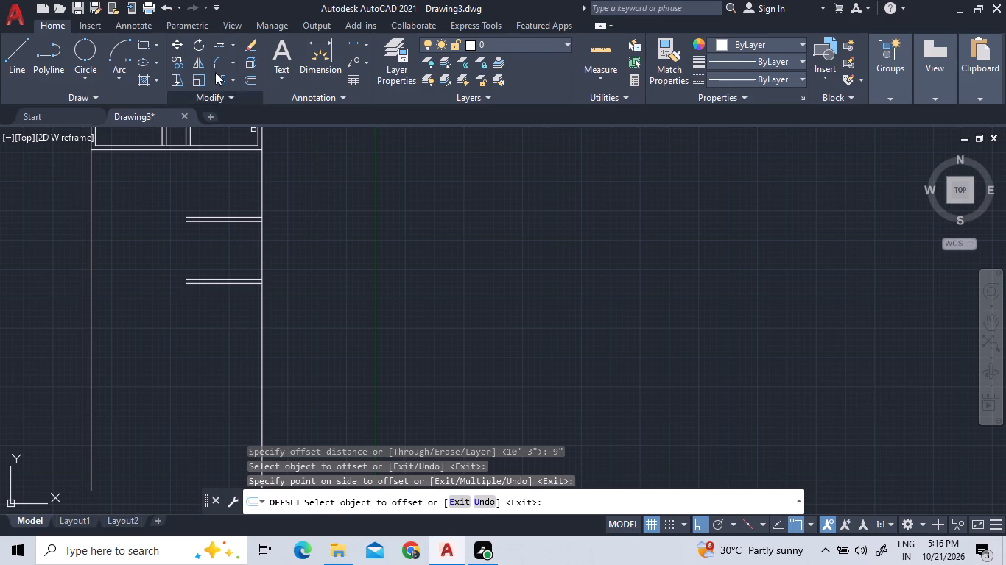
# Offset the long right vertical line 9" inward to form the outer right wall.
pyautogui.click(243, 77)
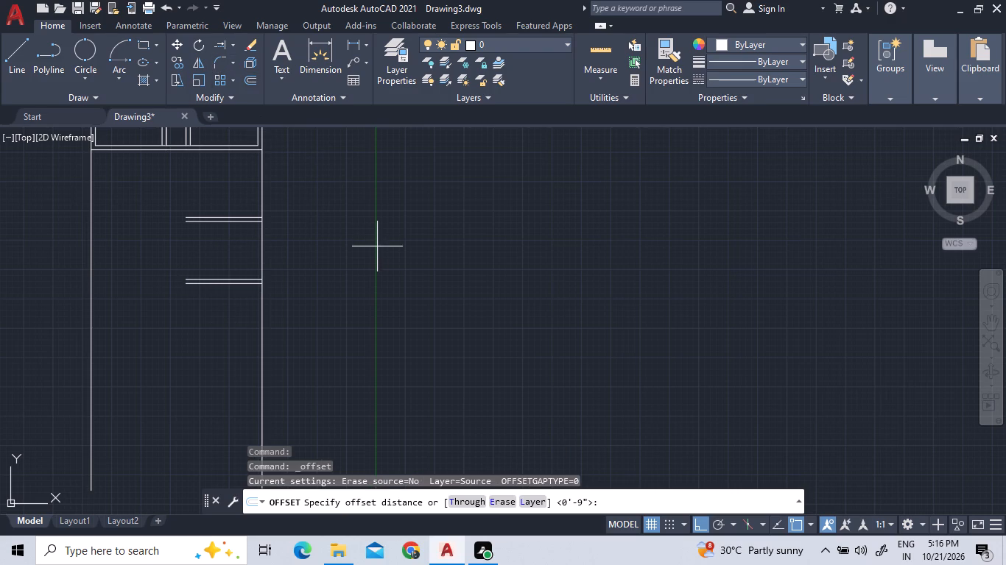
pyautogui.press('Return')
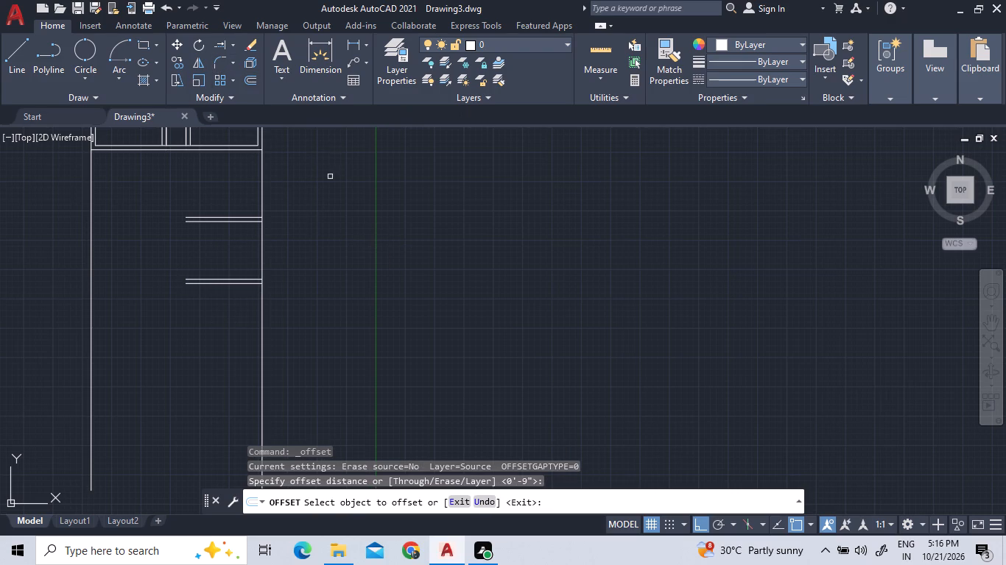
pyautogui.click(261, 245)
pyautogui.click(248, 245)
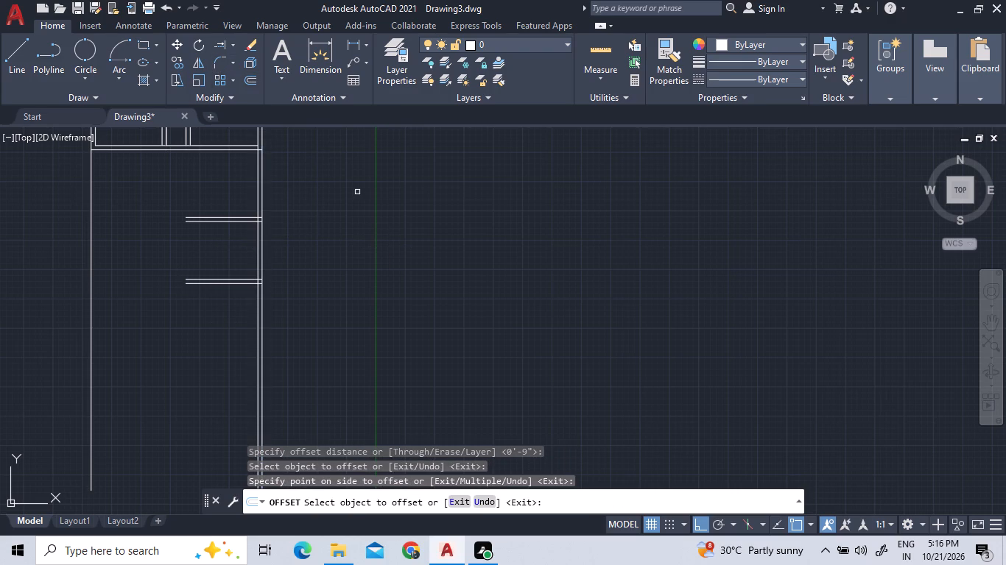
# Offset the inner line of the long right wall 12' inward to set the lower rooms' width.
pyautogui.scroll(-2, 357, 194)
pyautogui.scroll(3, 283, 213)
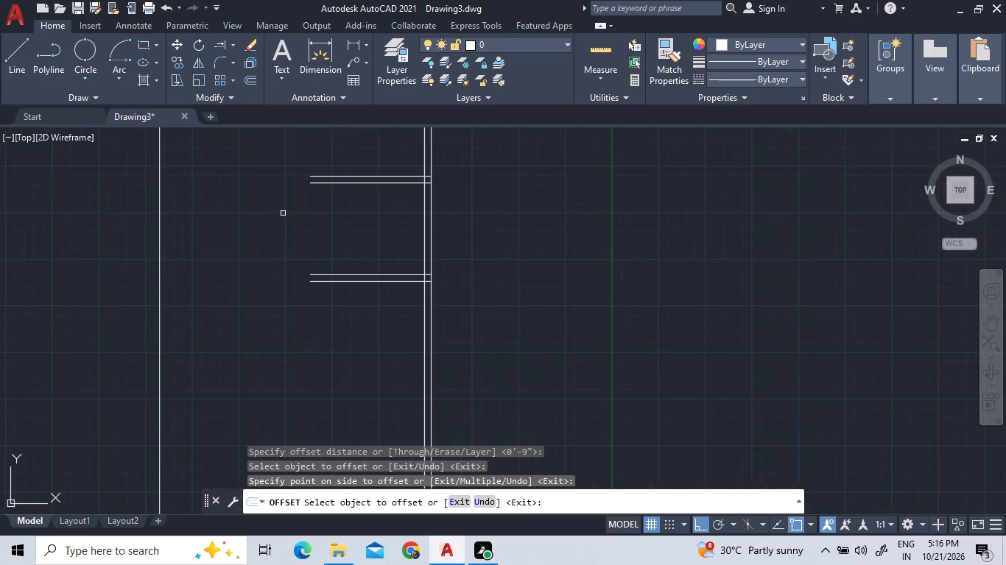
pyautogui.scroll(-2, 359, 263)
pyautogui.scroll(2, 358, 182)
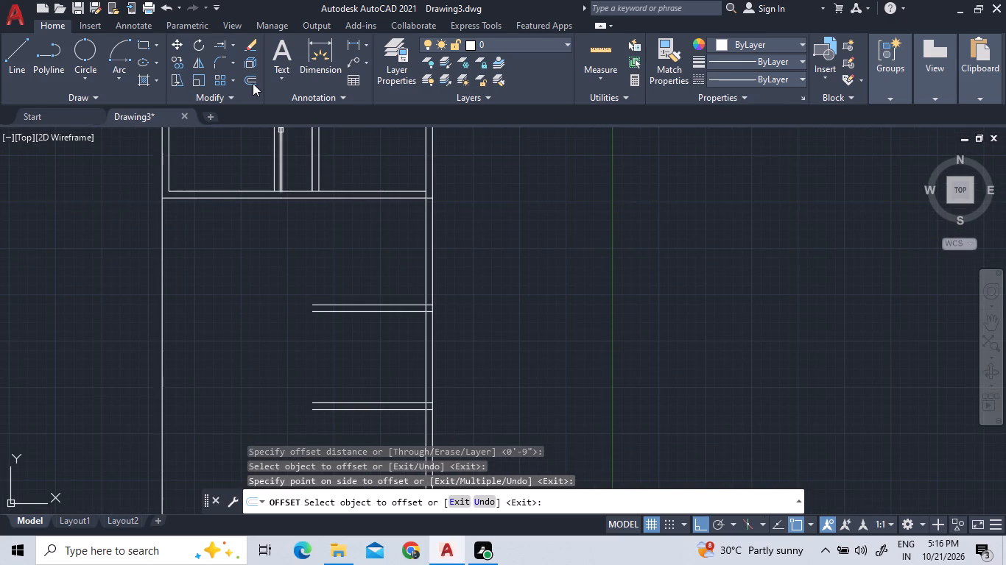
pyautogui.click(253, 83)
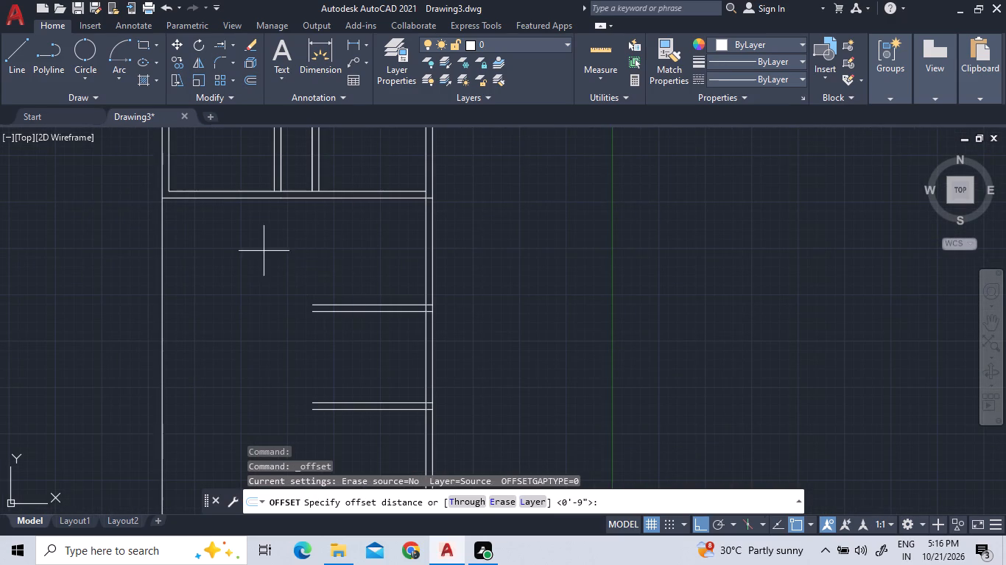
pyautogui.scroll(-2, 263, 252)
pyautogui.write("12'")
pyautogui.press('Return')
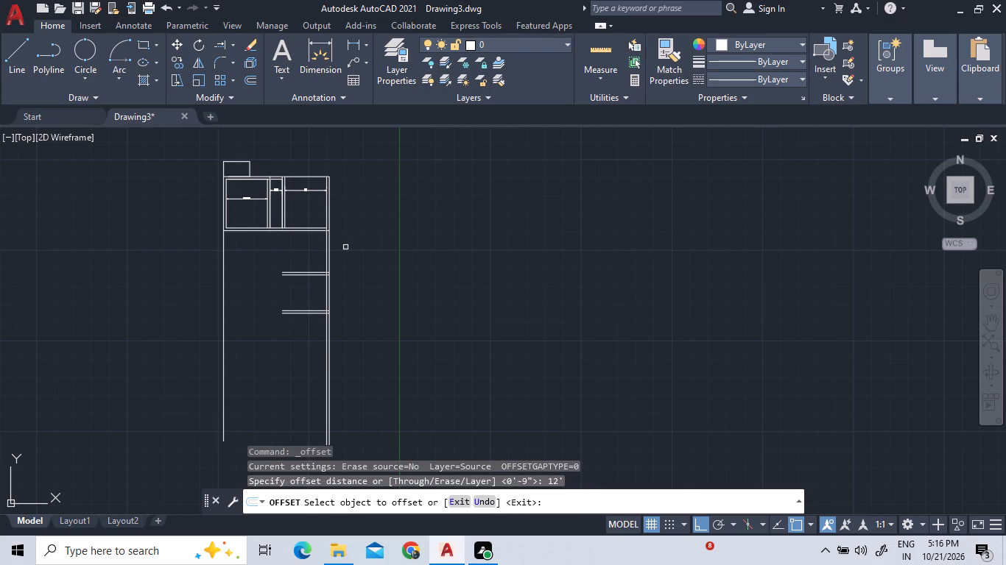
pyautogui.scroll(1, 325, 246)
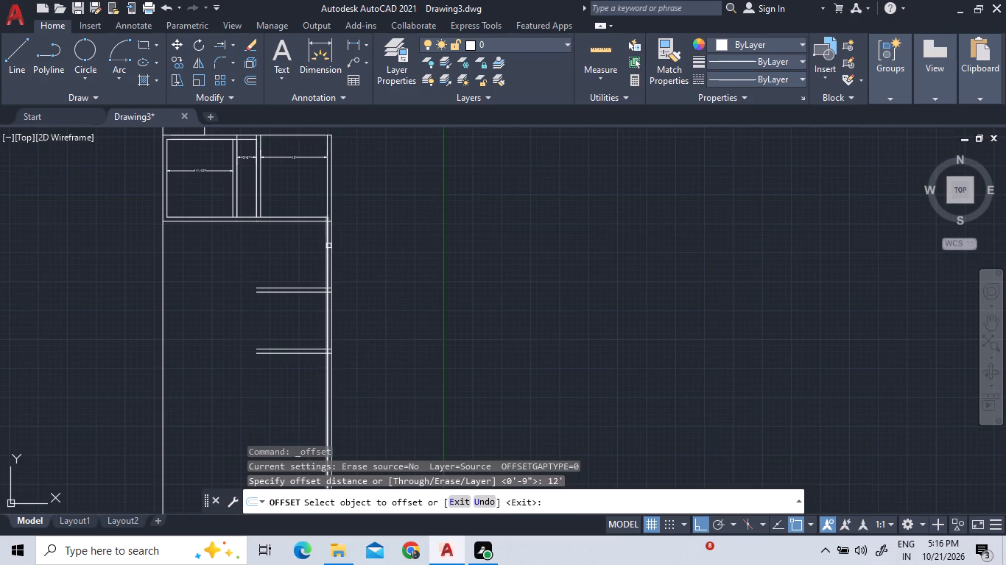
pyautogui.click(328, 246)
pyautogui.click(211, 249)
# Offset the new vertical line 9" to the left to form the lower rooms' left wall.
pyautogui.click(254, 74)
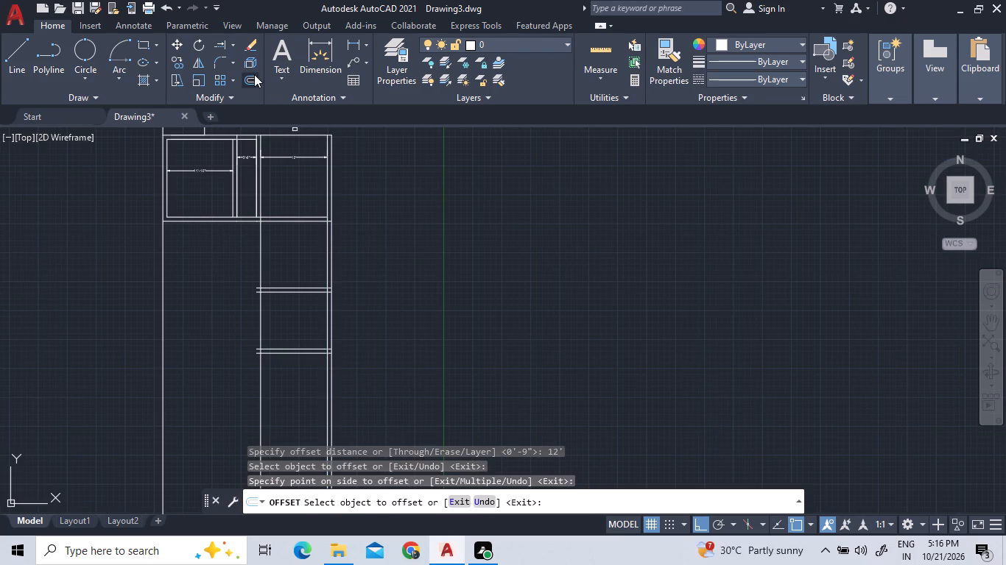
pyautogui.write('9"')
pyautogui.press('Return')
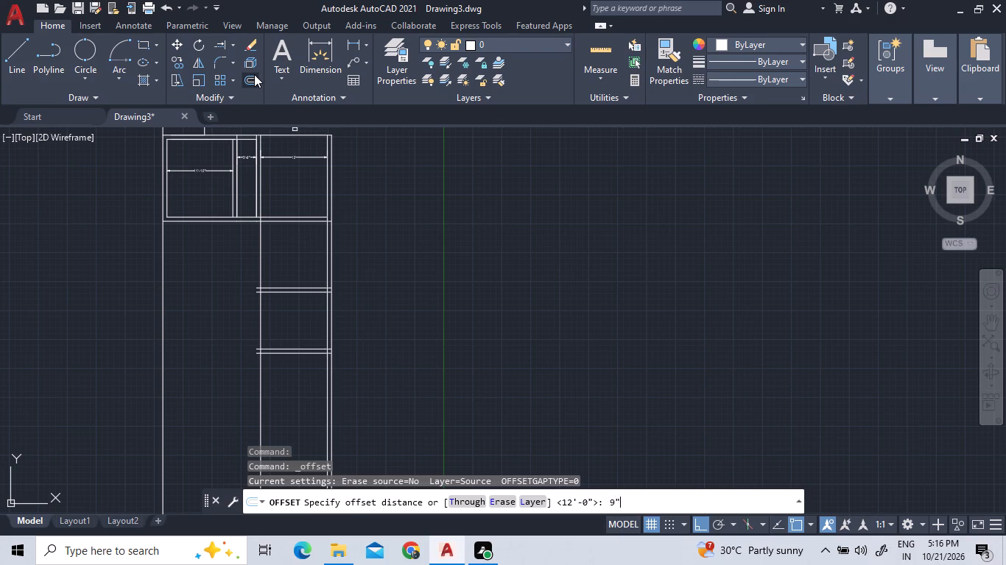
pyautogui.click(262, 246)
pyautogui.click(237, 244)
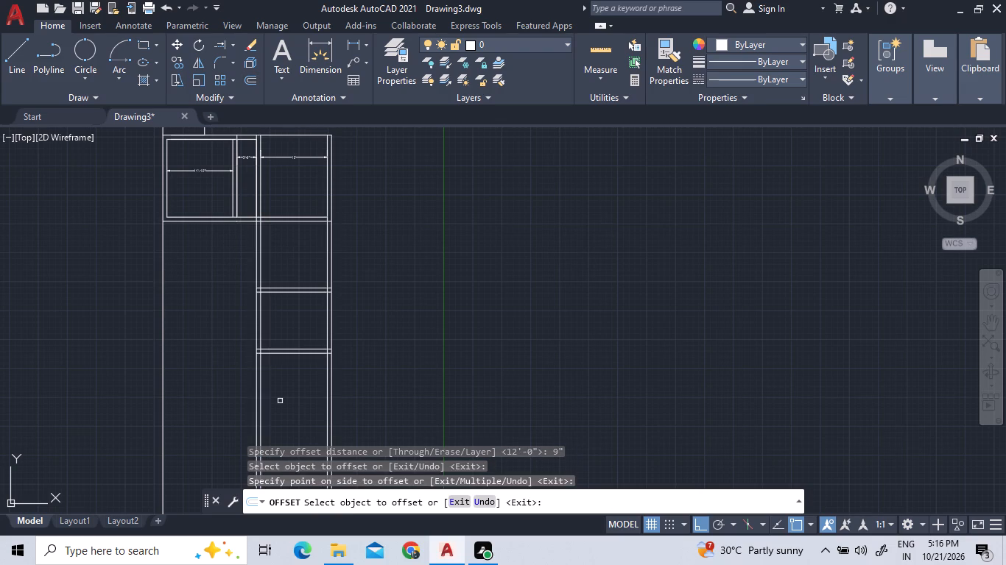
# Trim off both lines of the new left wall where they run below the lowest horizontal wall.
pyautogui.moveTo(280, 401); pyautogui.dragTo(287, 288, button='middle')
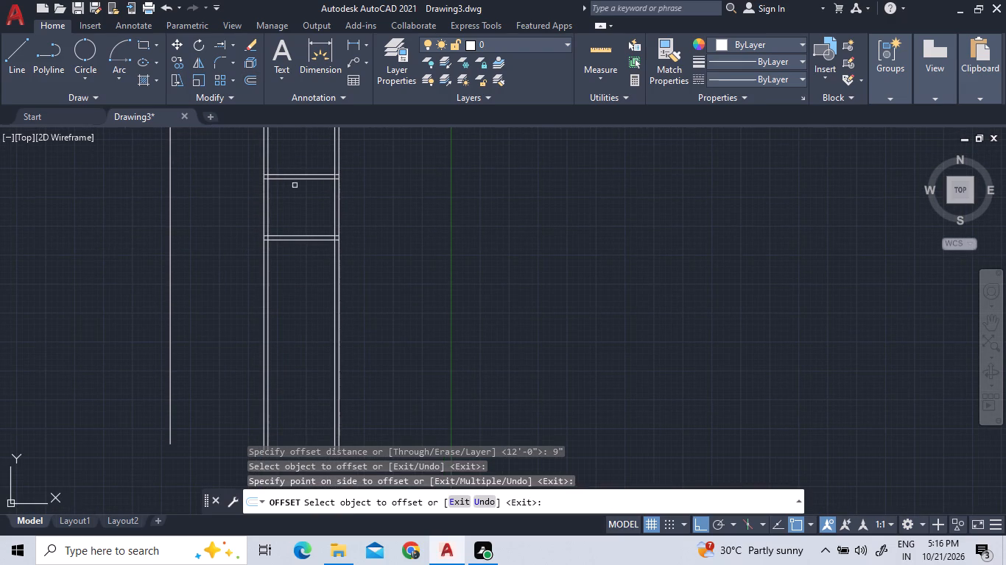
pyautogui.scroll(1, 298, 199)
pyautogui.scroll(-1, 323, 282)
pyautogui.scroll(1, 311, 220)
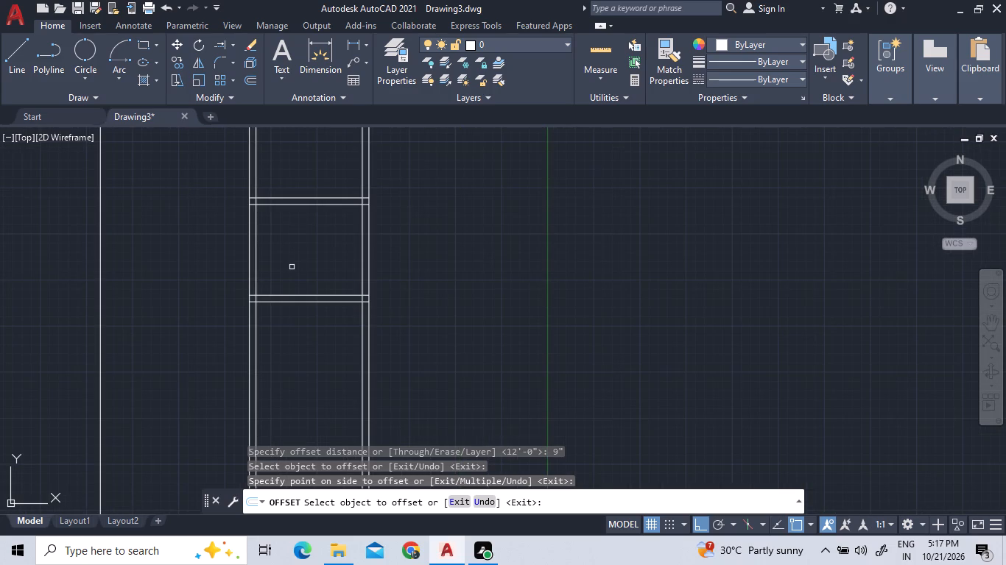
pyautogui.scroll(-1, 290, 269)
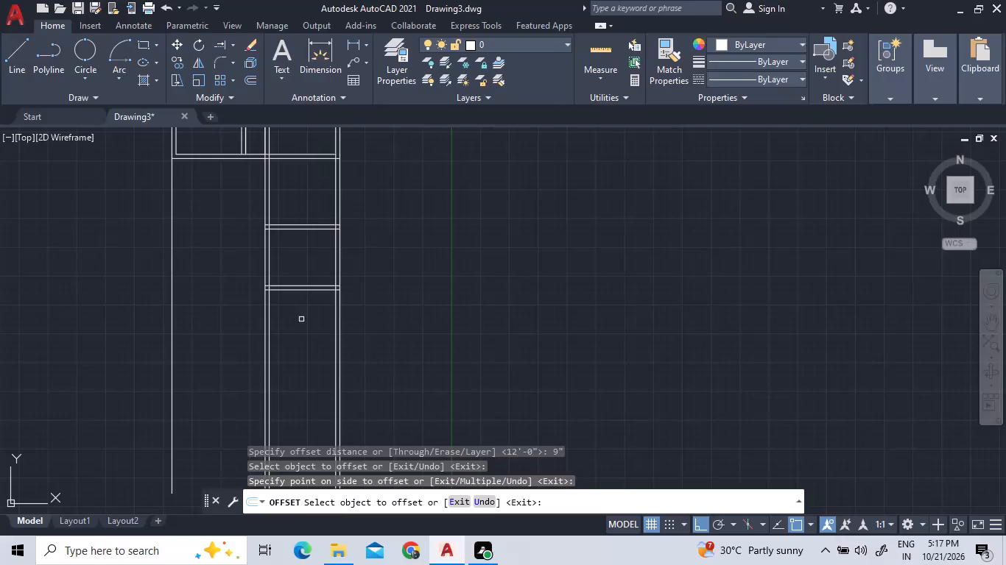
pyautogui.click(231, 41)
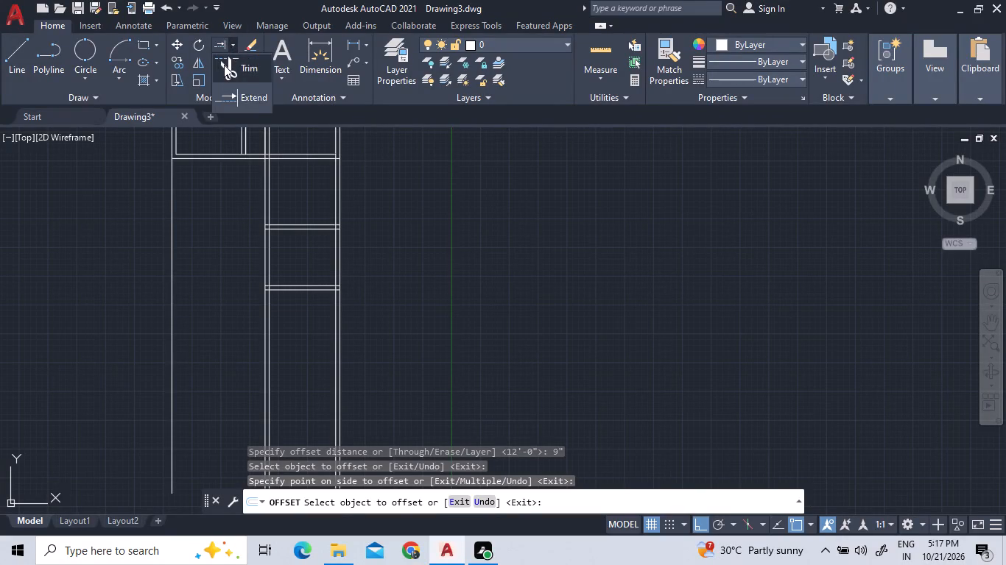
pyautogui.click(224, 65)
pyautogui.click(272, 364)
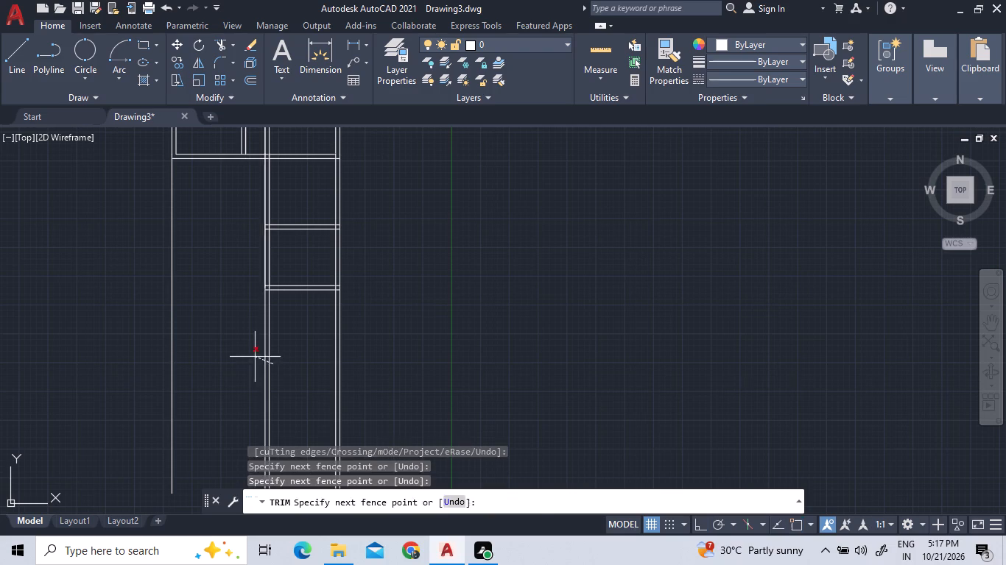
pyautogui.click(247, 355)
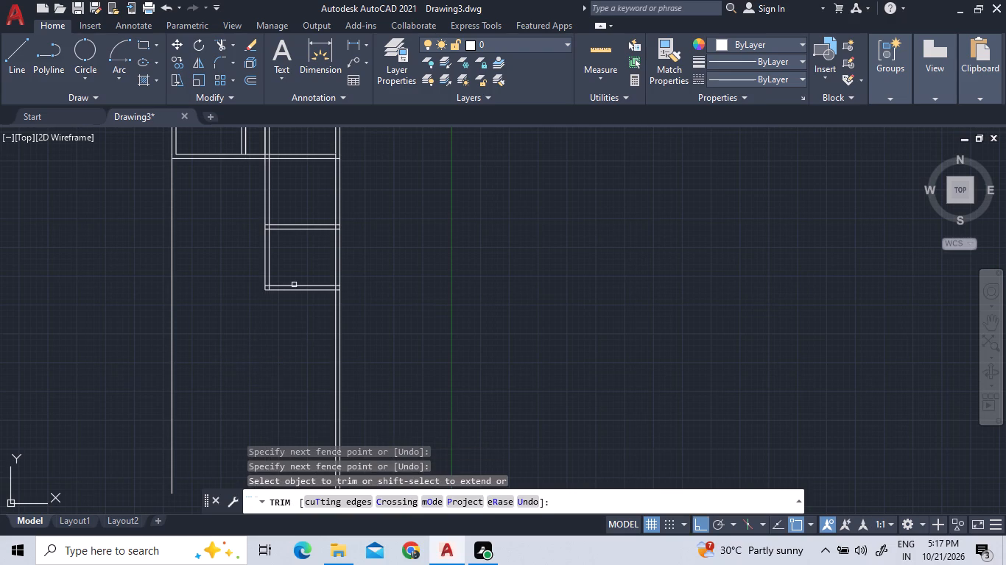
# Trim the overlapping lines where the horizontal wall between the two lower rooms meets the left and right walls.
pyautogui.scroll(3, 272, 213)
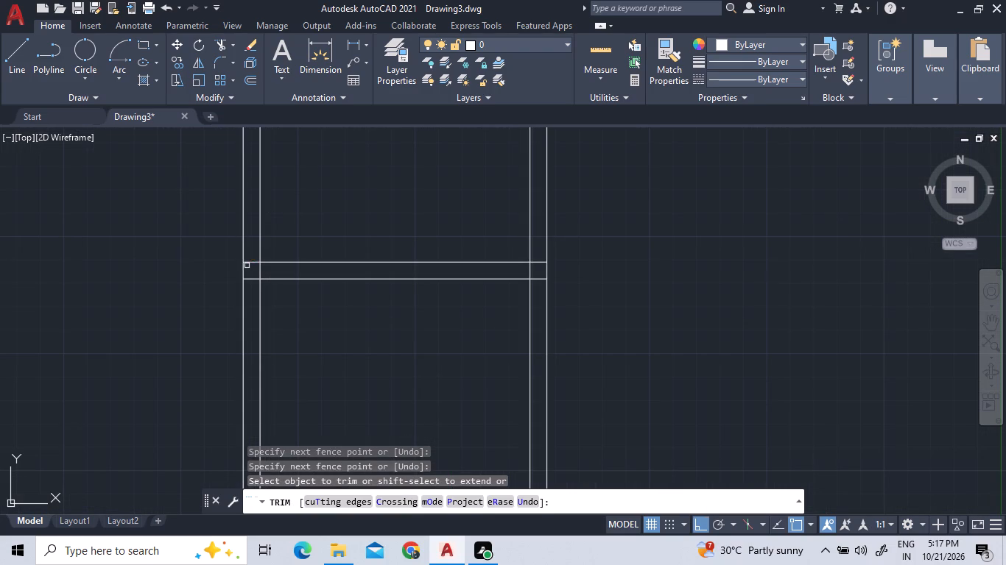
pyautogui.click(249, 262)
pyautogui.click(250, 280)
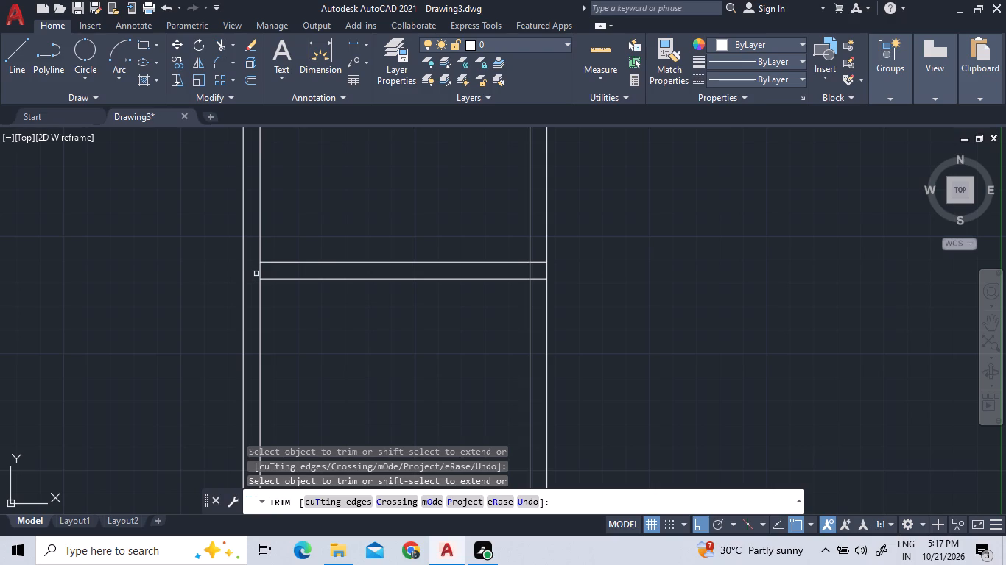
pyautogui.click(258, 273)
pyautogui.click(537, 265)
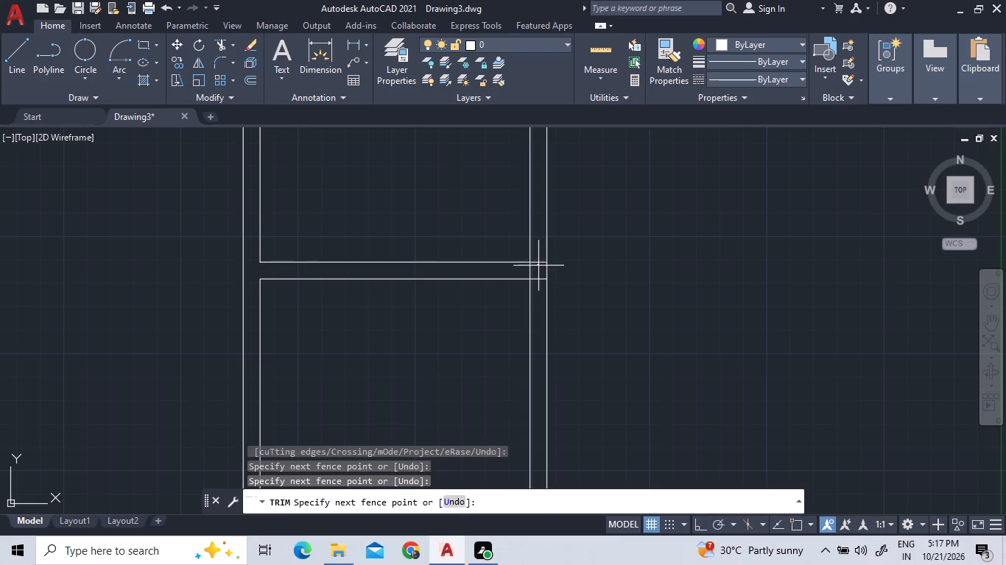
pyautogui.click(526, 273)
pyautogui.click(541, 261)
pyautogui.click(538, 280)
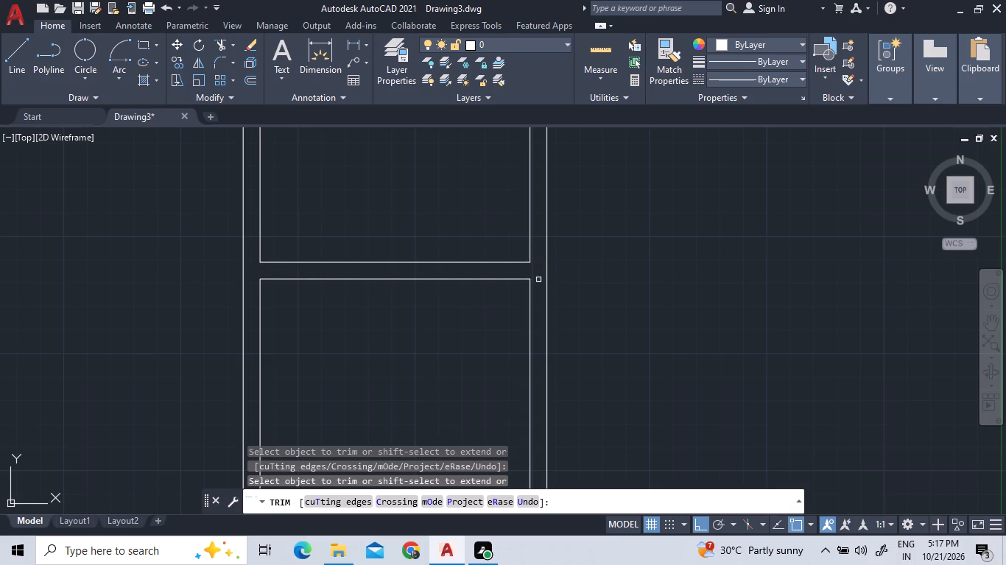
# Trim the overlapping lines where the wall below the upper rooms crosses the new left wall and the outer right wall.
pyautogui.scroll(-3, 607, 365)
pyautogui.scroll(3, 530, 277)
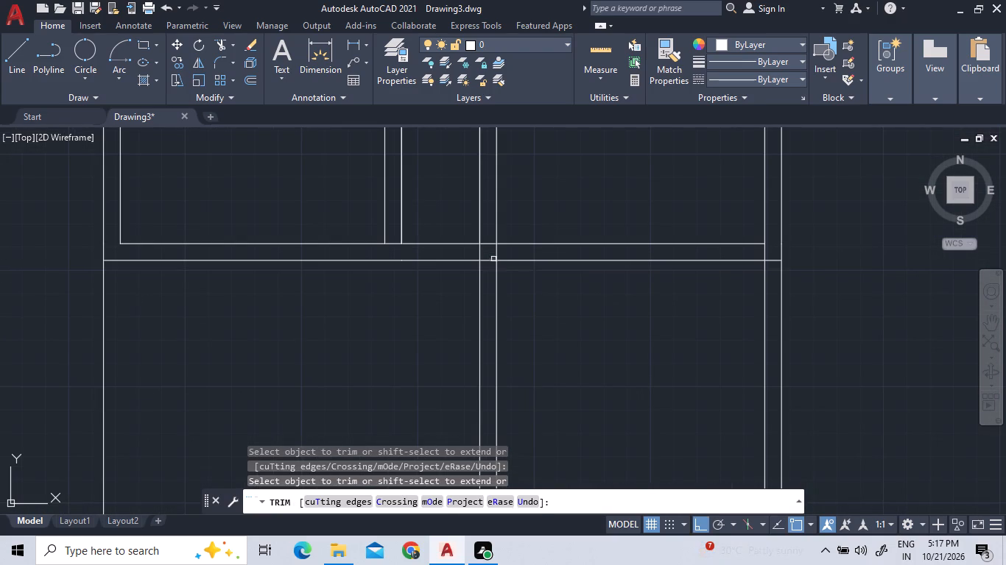
pyautogui.click(488, 260)
pyautogui.click(498, 249)
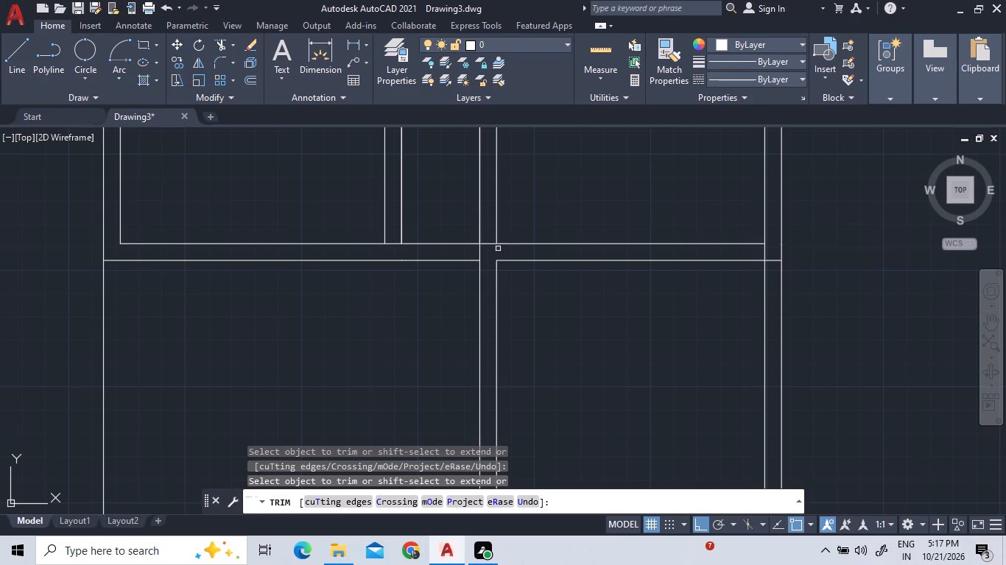
pyautogui.click(492, 244)
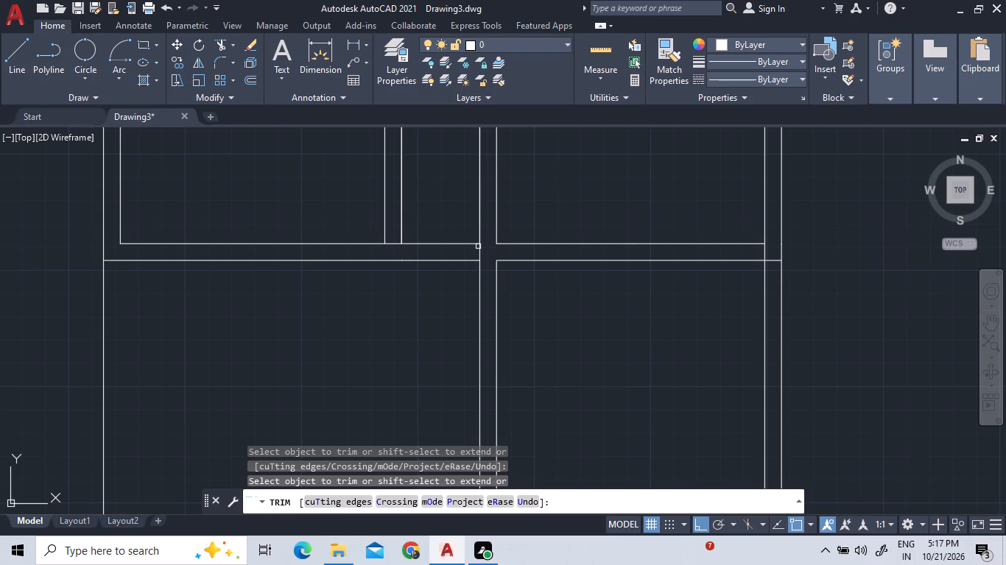
pyautogui.click(479, 250)
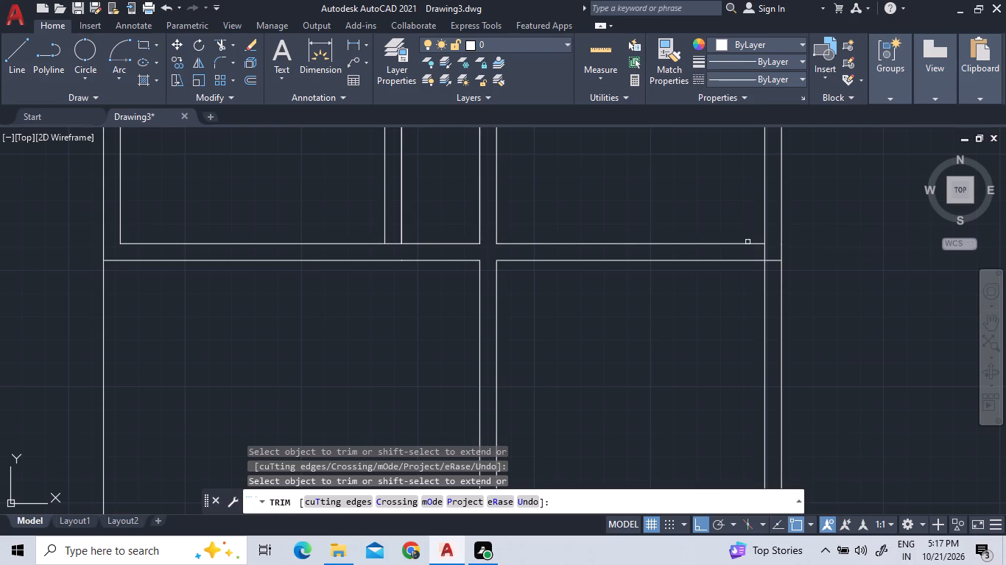
pyautogui.click(763, 251)
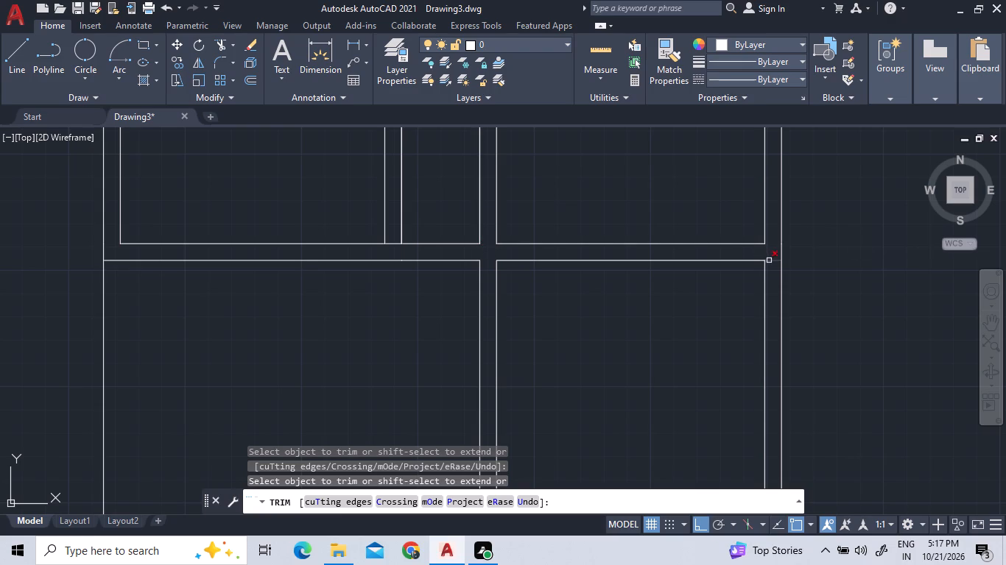
pyautogui.click(769, 260)
# Trim the overlapping lines at both ends of the lowest horizontal wall to clean up the bottom room's corners.
pyautogui.scroll(-2, 831, 244)
pyautogui.moveTo(843, 355); pyautogui.dragTo(749, 208, button='middle')
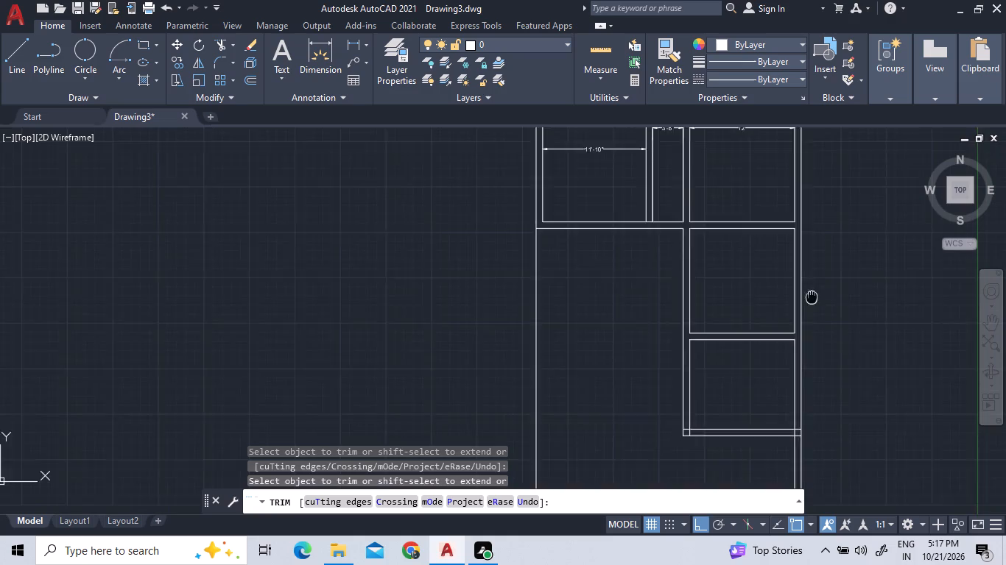
pyautogui.moveTo(749, 208); pyautogui.dragTo(692, 159, button='middle')
pyautogui.scroll(2, 547, 264)
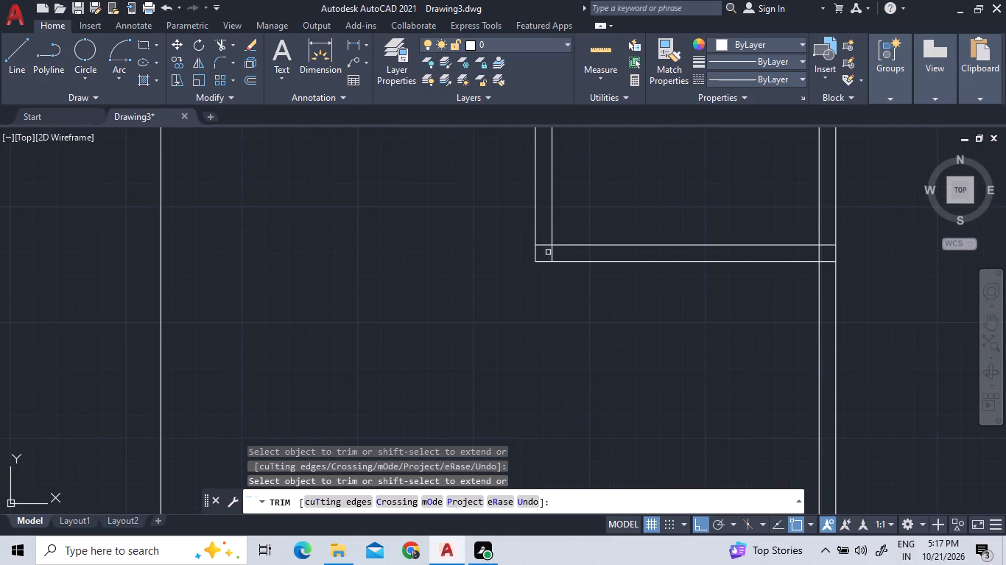
pyautogui.click(553, 253)
pyautogui.click(548, 244)
pyautogui.click(826, 246)
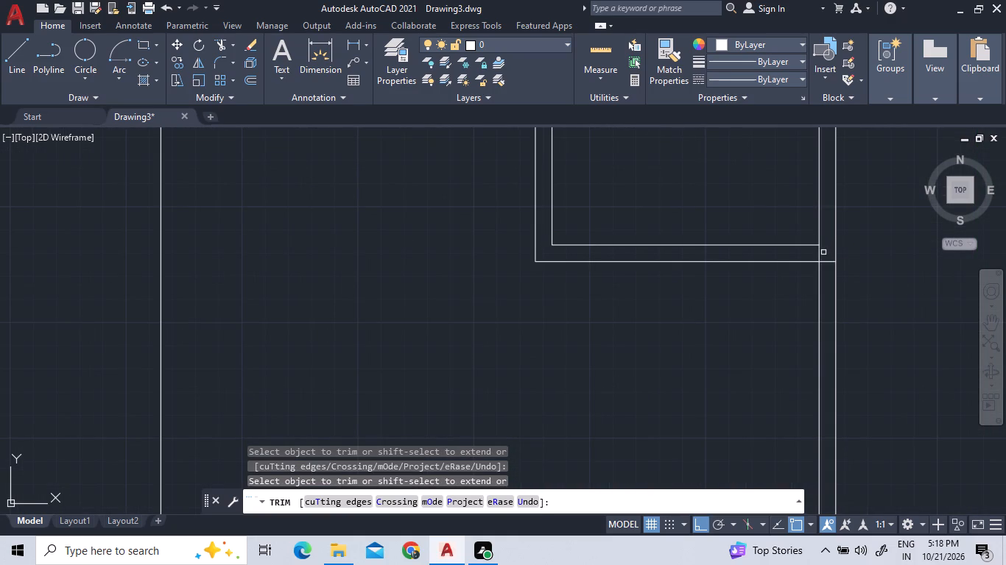
pyautogui.click(818, 252)
pyautogui.click(827, 261)
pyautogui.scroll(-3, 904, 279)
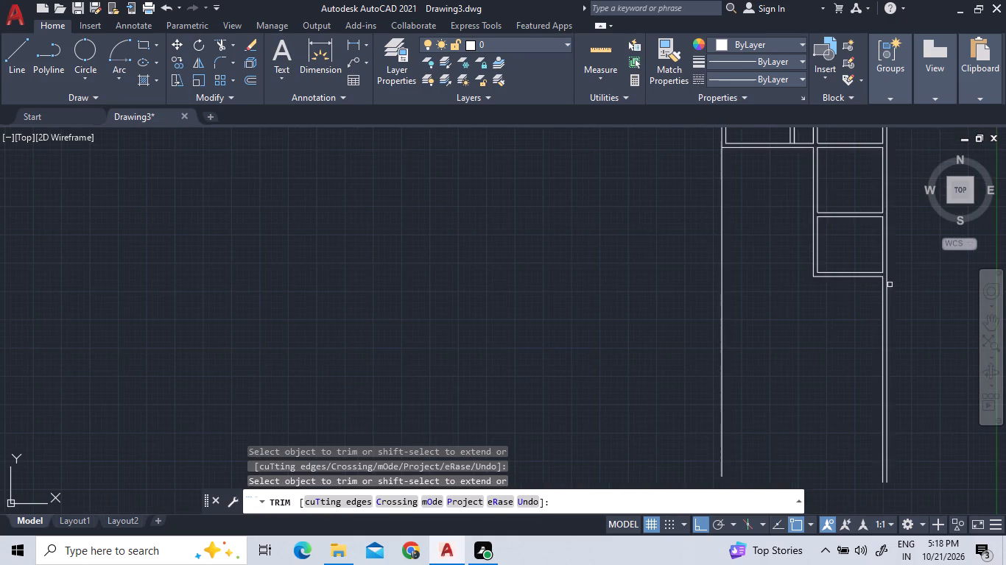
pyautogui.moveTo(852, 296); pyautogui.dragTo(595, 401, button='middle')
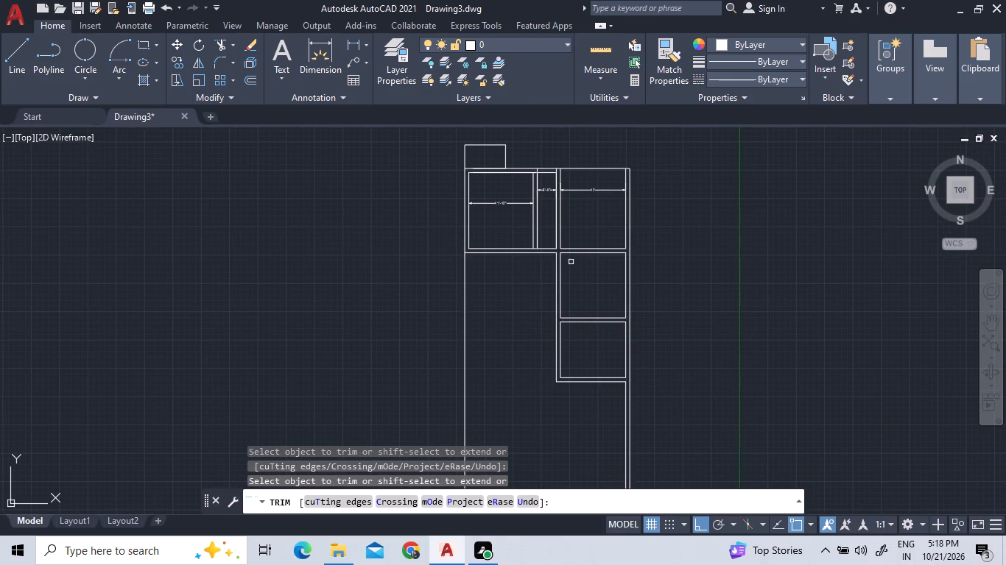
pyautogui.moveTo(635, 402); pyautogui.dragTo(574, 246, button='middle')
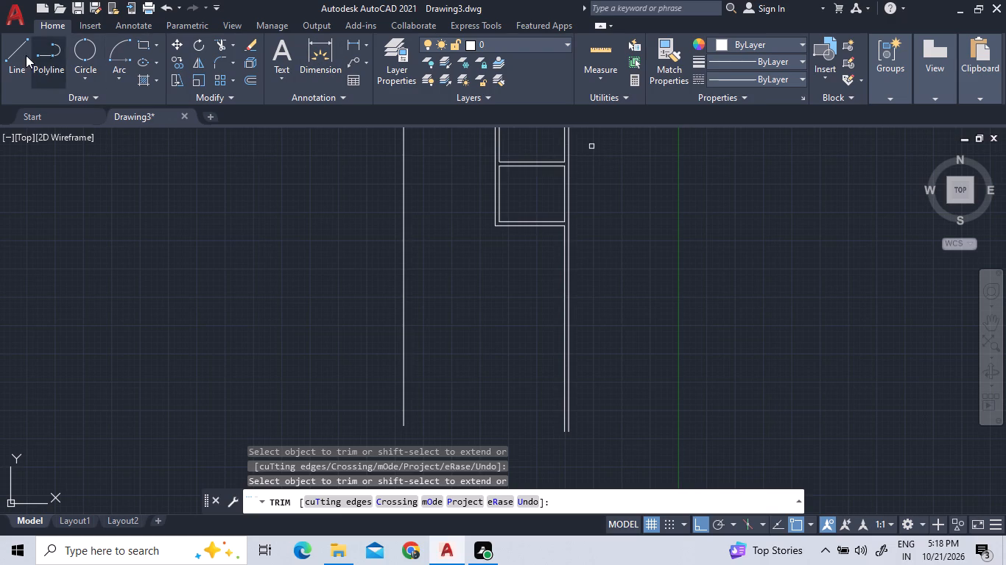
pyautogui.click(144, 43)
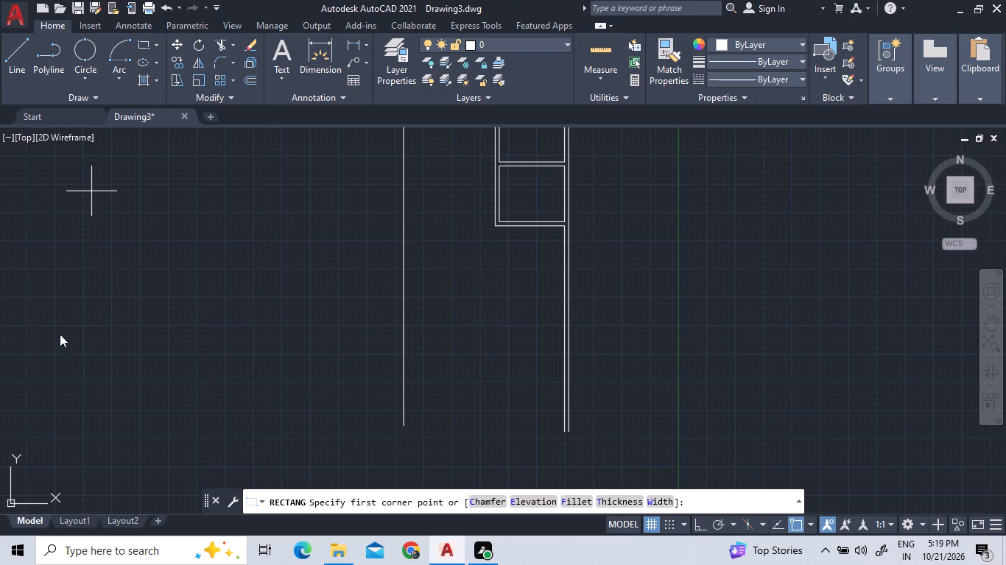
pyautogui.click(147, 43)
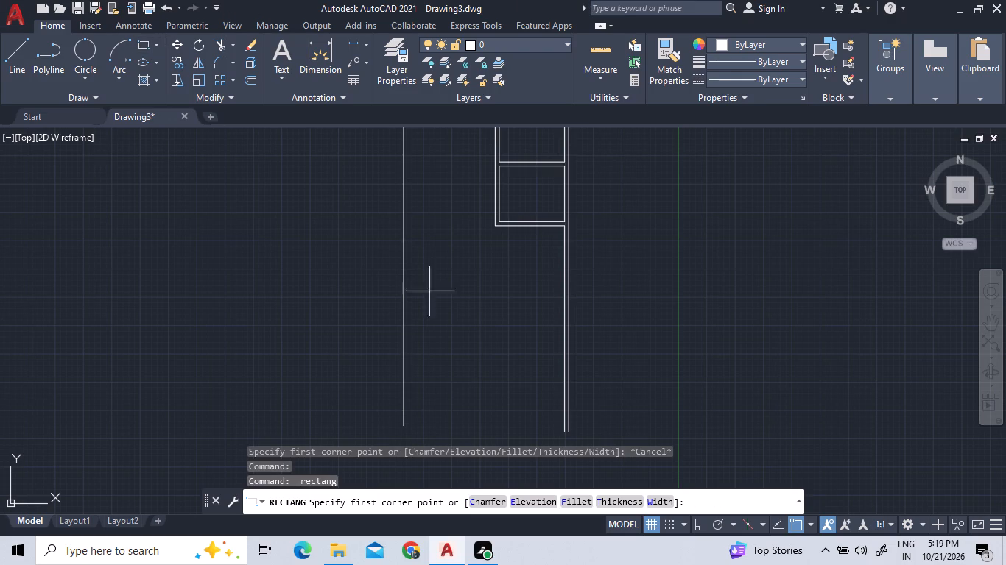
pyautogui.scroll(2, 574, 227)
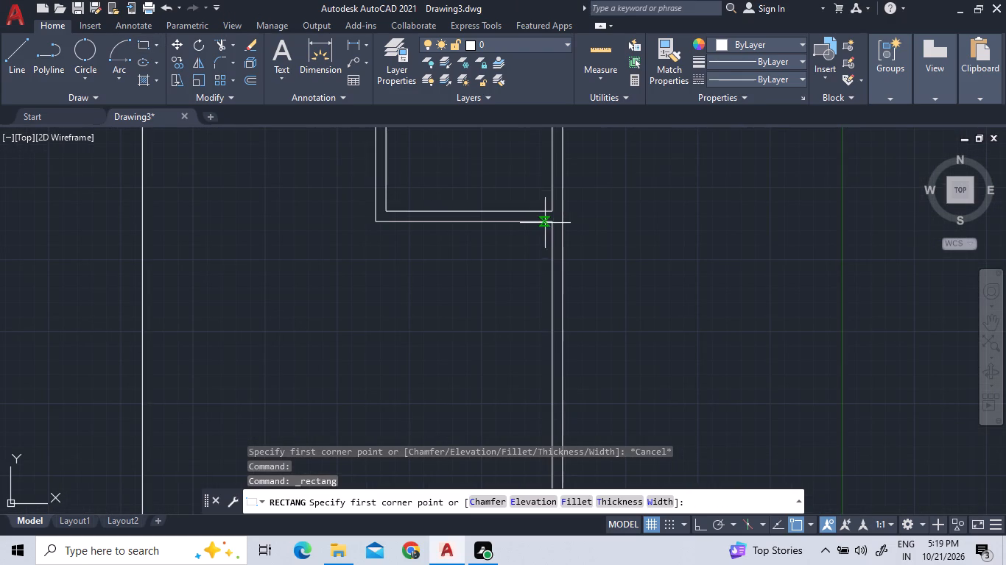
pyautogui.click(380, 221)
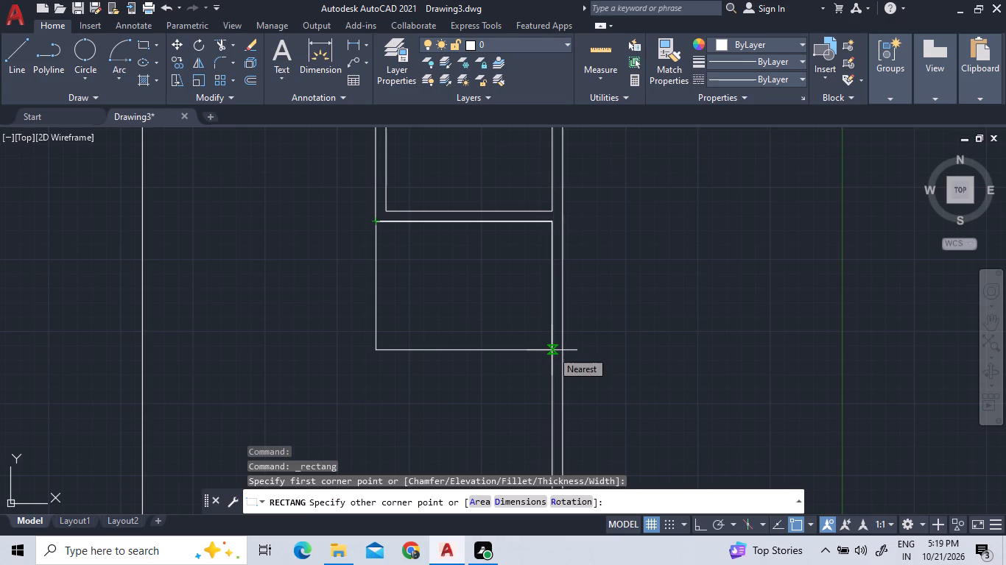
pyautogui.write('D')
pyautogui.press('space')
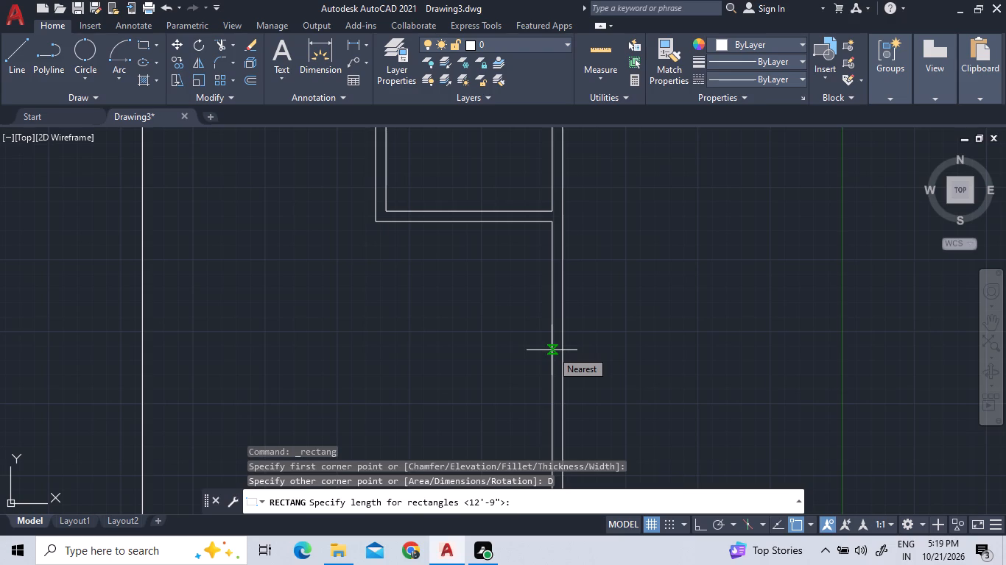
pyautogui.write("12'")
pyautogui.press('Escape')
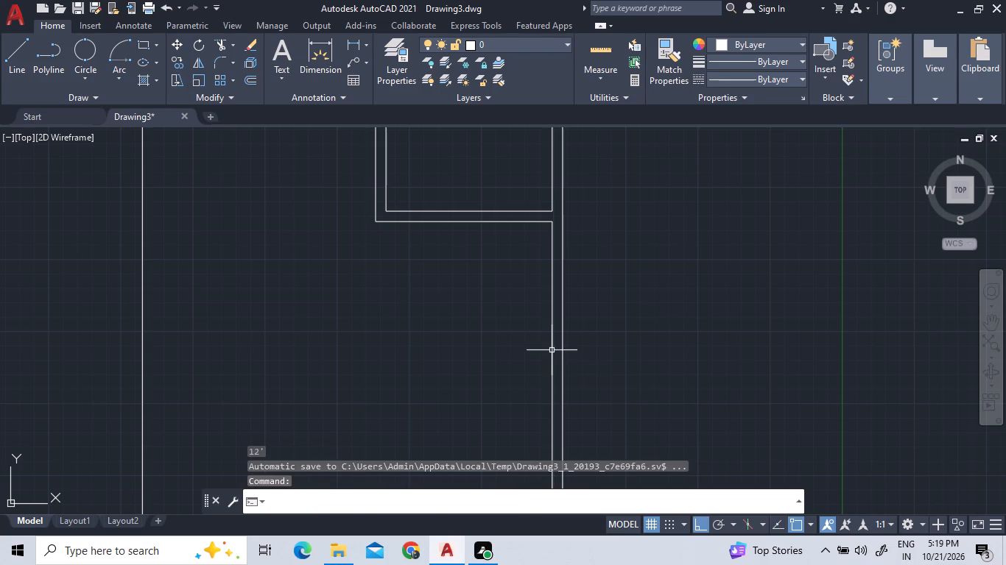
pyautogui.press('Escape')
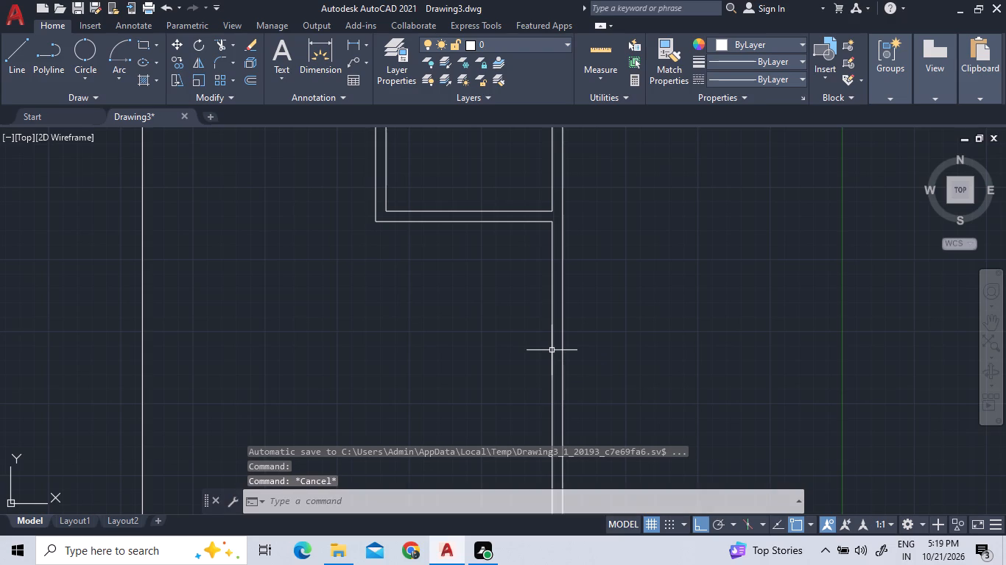
# Draw a 12' by 16' rectangle below the lowest room, starting where its bottom wall meets the inner line of the outer right wall.
pyautogui.click(148, 40)
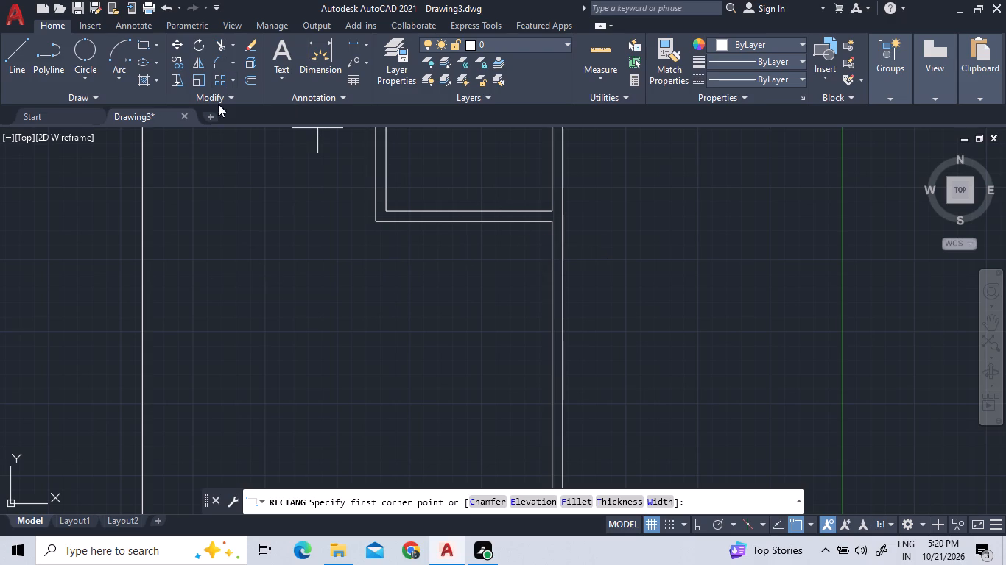
pyautogui.click(555, 221)
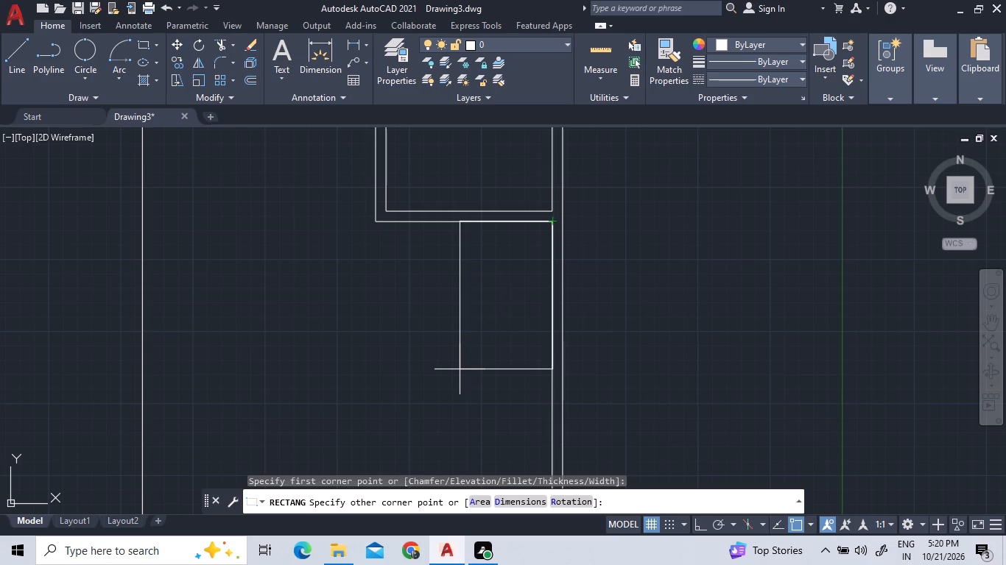
pyautogui.write('D')
pyautogui.press('space')
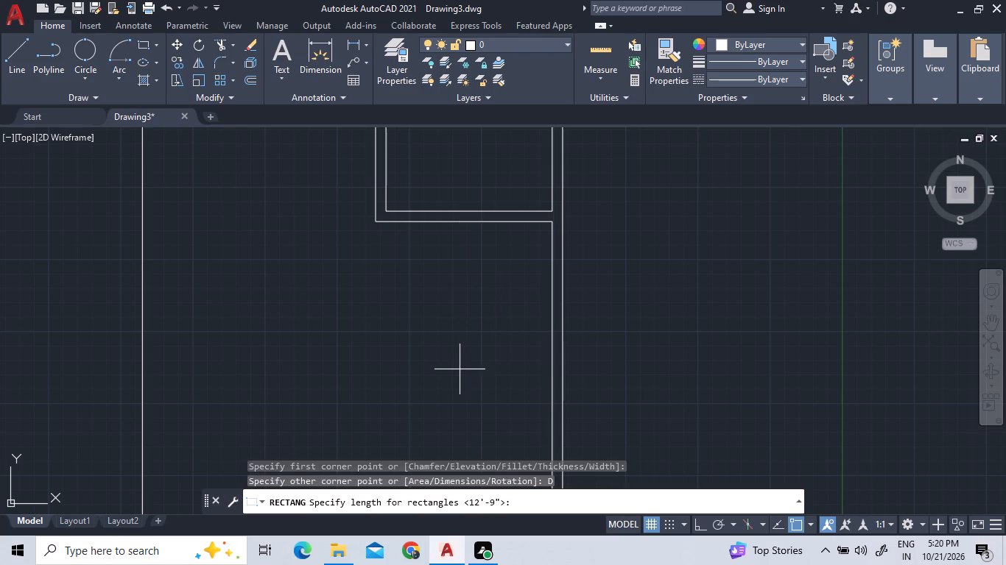
pyautogui.write("12'")
pyautogui.press('Return')
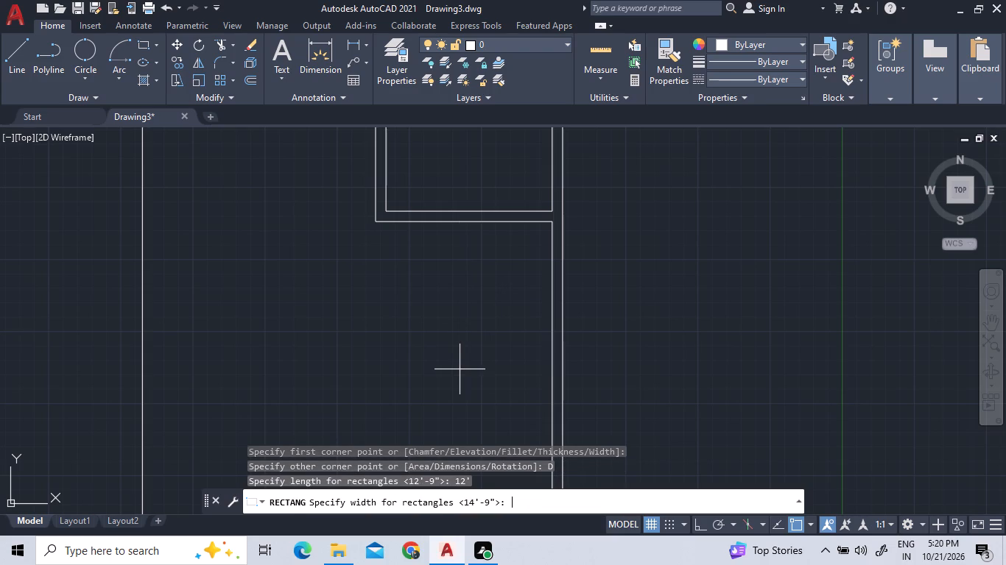
pyautogui.write("16'")
pyautogui.press('Return')
pyautogui.click(412, 324)
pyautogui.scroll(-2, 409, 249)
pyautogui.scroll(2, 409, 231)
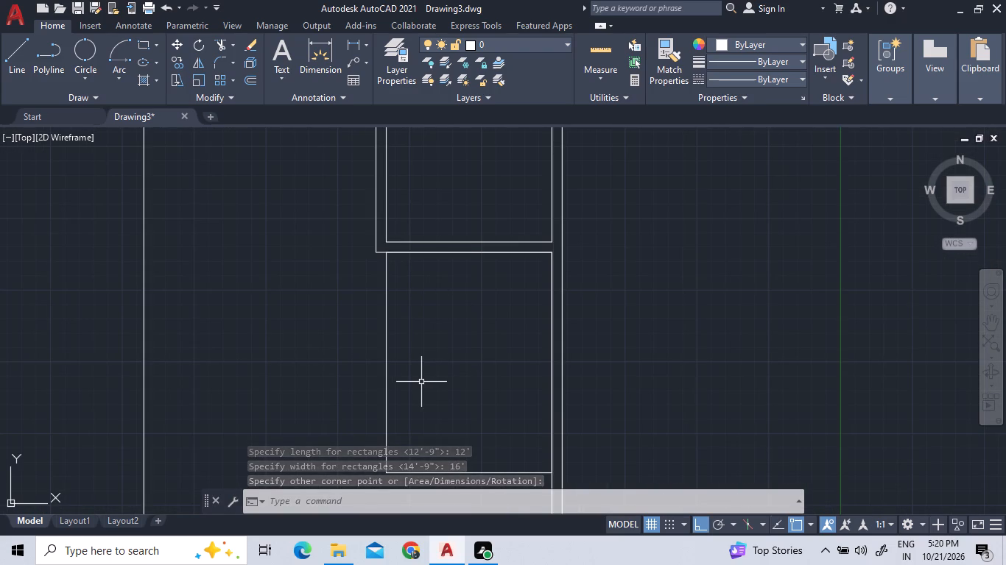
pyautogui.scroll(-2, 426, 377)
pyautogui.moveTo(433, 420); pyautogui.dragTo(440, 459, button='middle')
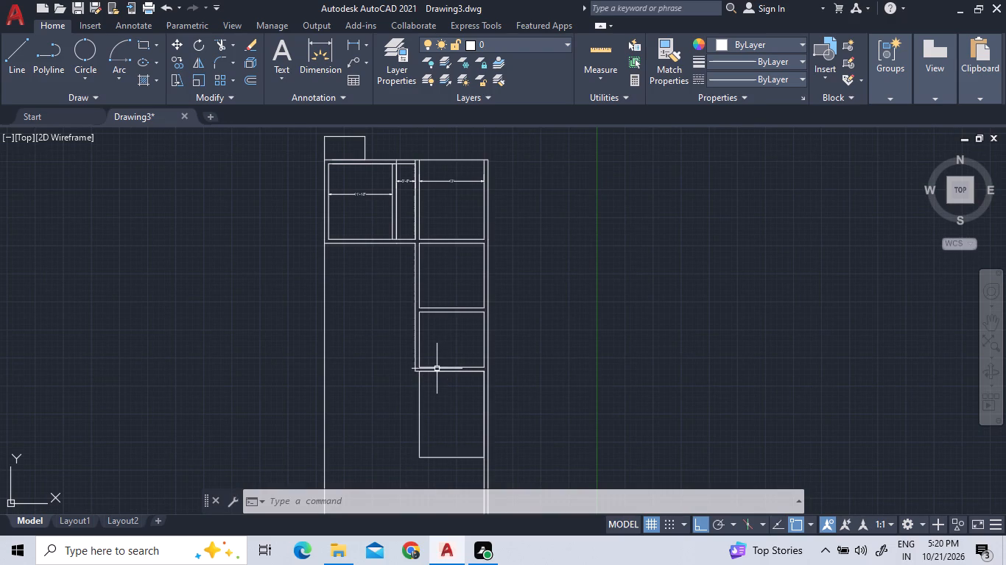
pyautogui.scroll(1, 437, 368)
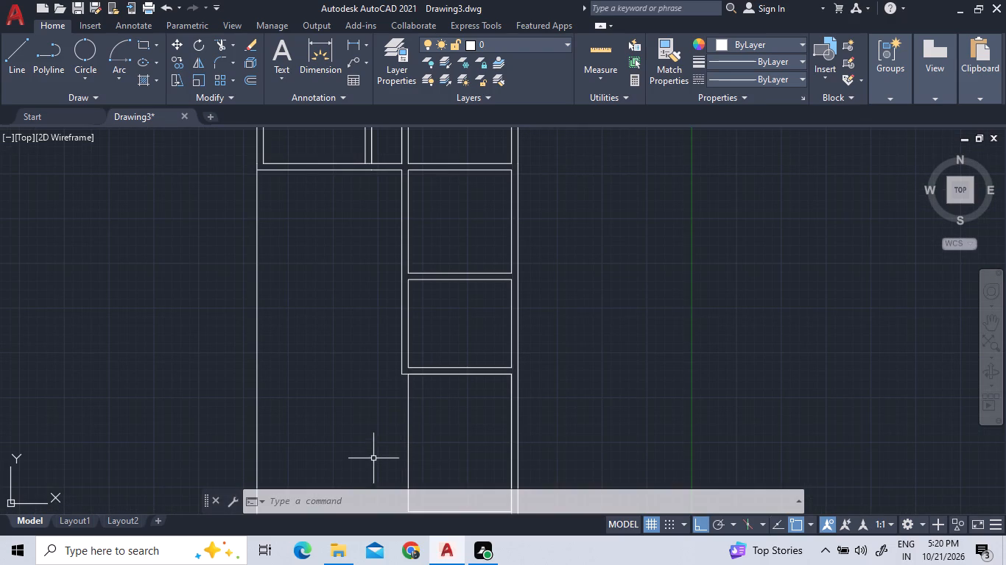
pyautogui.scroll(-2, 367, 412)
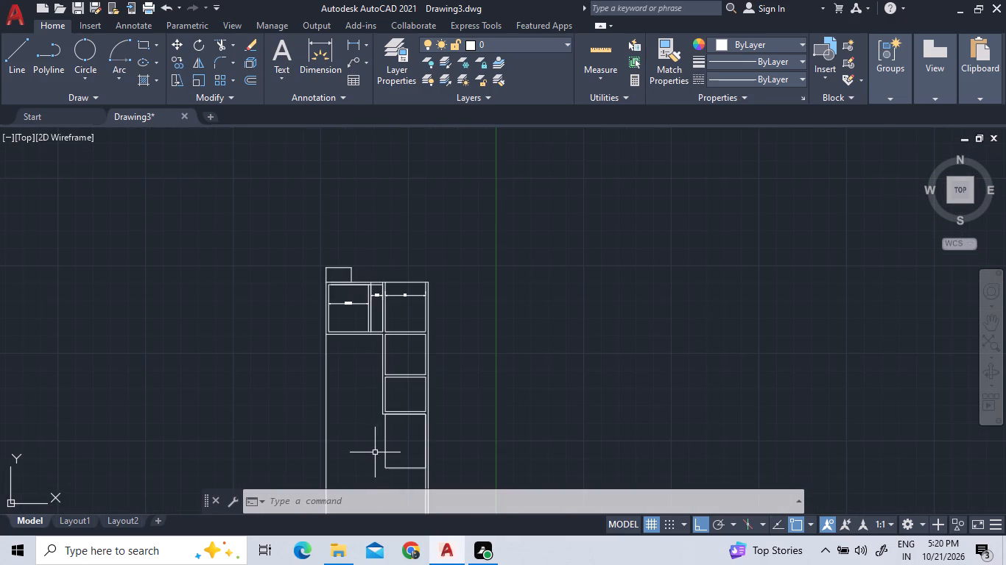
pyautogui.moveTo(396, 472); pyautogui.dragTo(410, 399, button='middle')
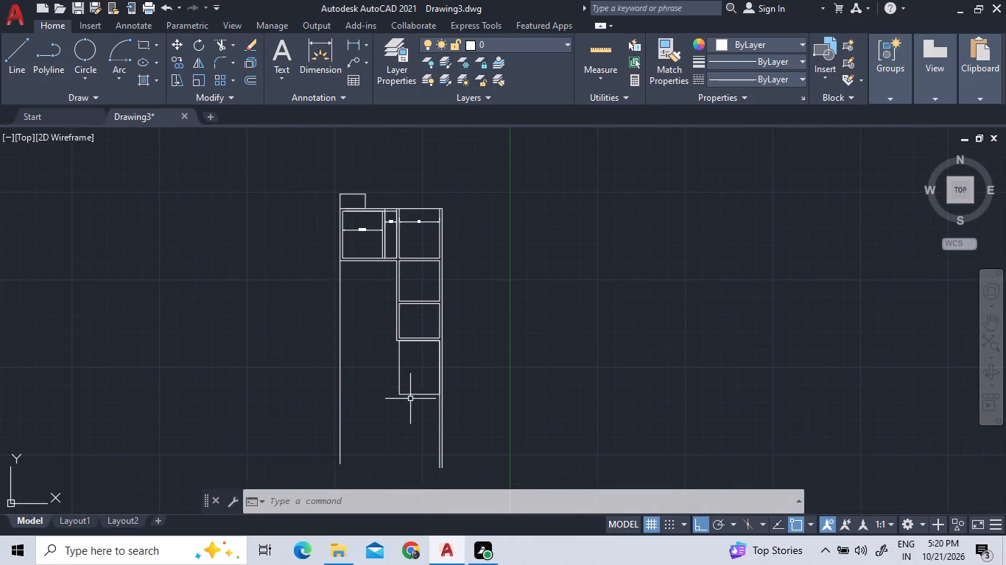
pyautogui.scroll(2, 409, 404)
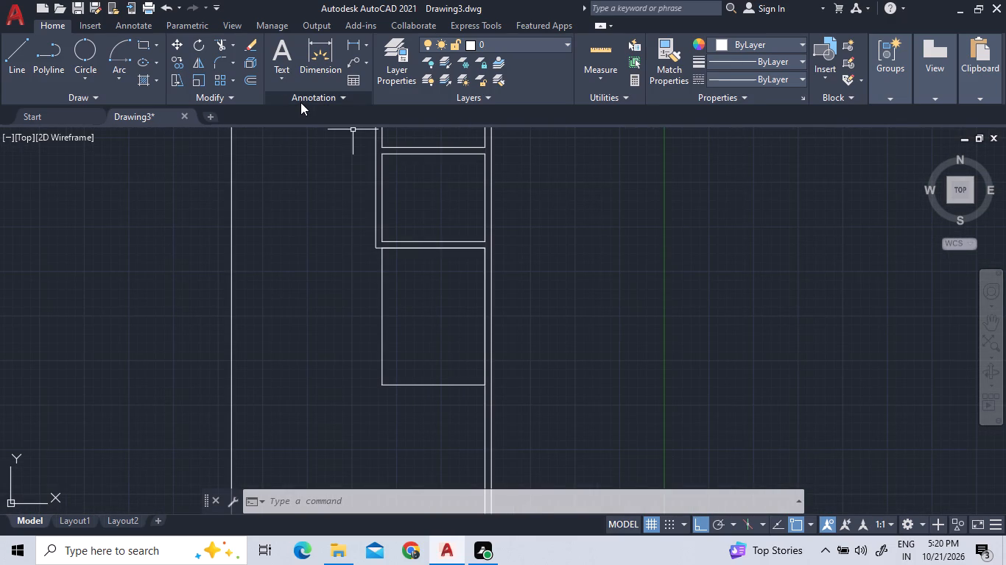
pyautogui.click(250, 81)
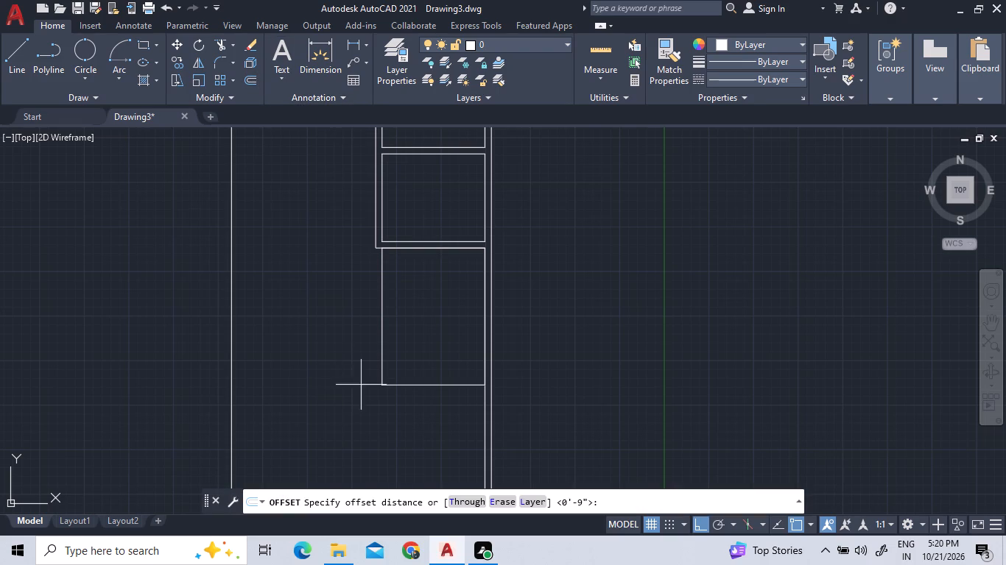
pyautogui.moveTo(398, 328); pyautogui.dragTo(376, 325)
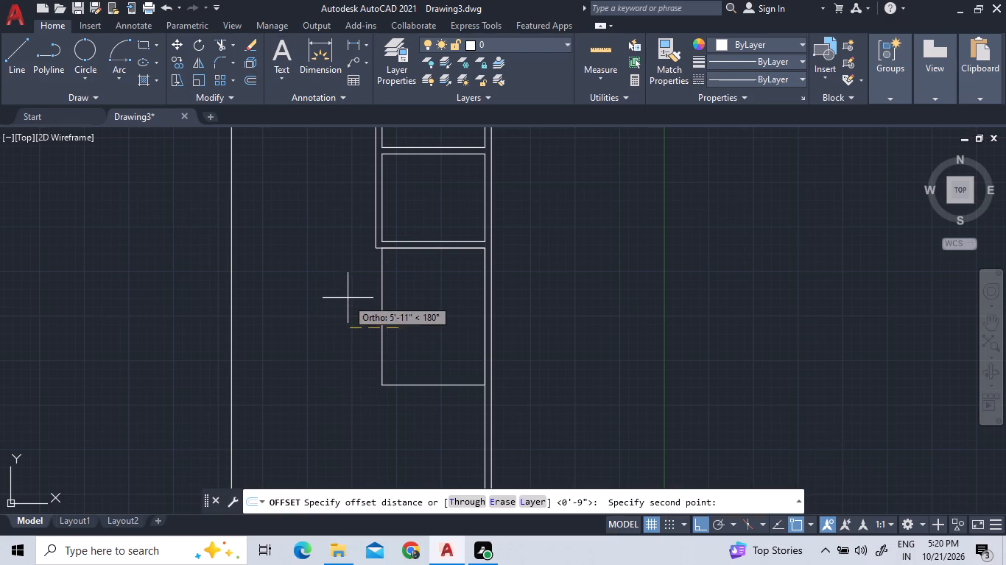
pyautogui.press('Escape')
# Explode the new 12' by 16' rectangle into separate lines.
pyautogui.moveTo(400, 308); pyautogui.dragTo(356, 309)
pyautogui.click(350, 308)
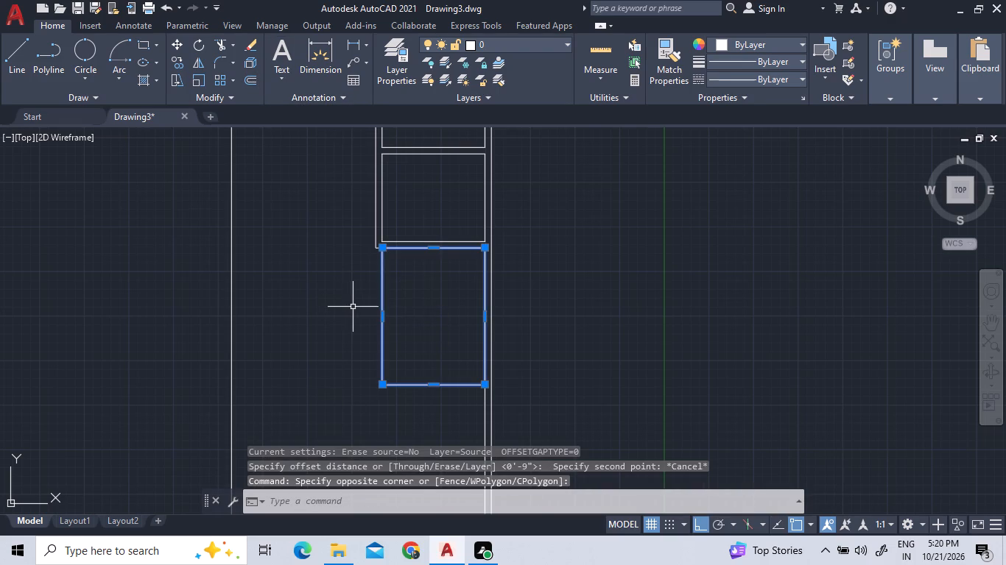
pyautogui.write('X')
pyautogui.press('space')
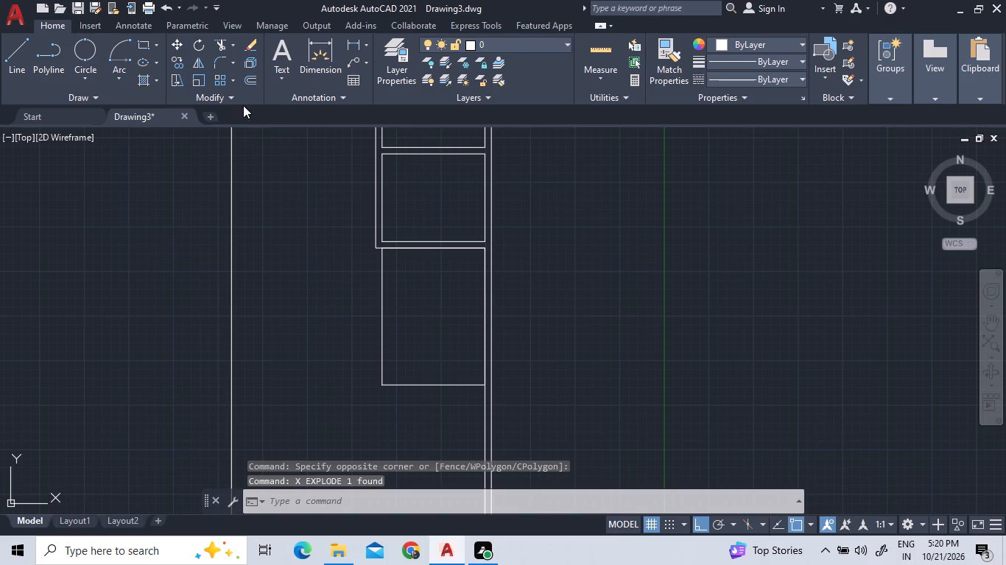
# Offset the bottom edge of the exploded 12' by 16' room 9" downward to form its lower wall.
pyautogui.click(245, 85)
pyautogui.press('Return')
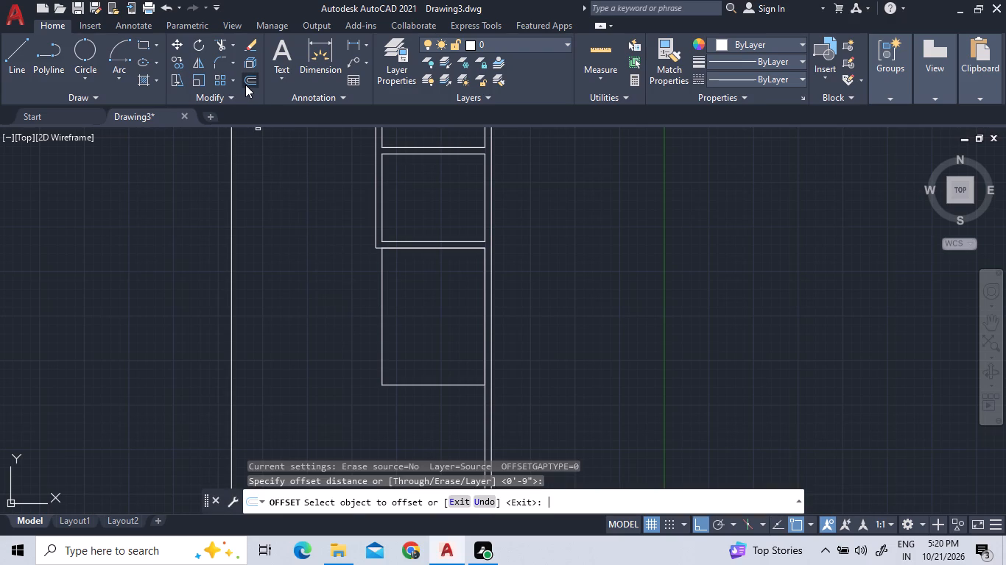
pyautogui.click(460, 385)
pyautogui.click(456, 416)
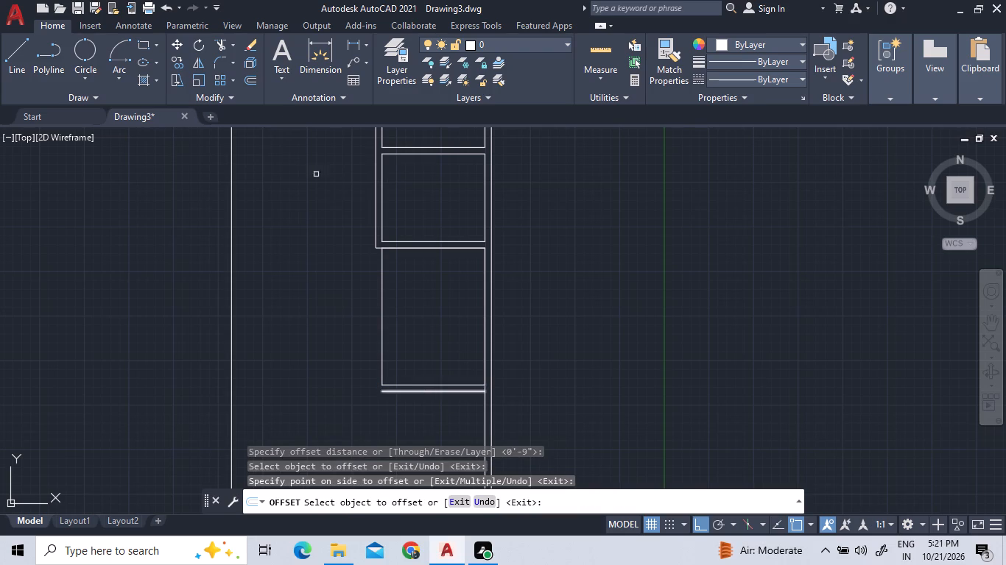
# Extend both lines of the new room's lower wall to the long vertical line on the plan's left side.
pyautogui.click(227, 46)
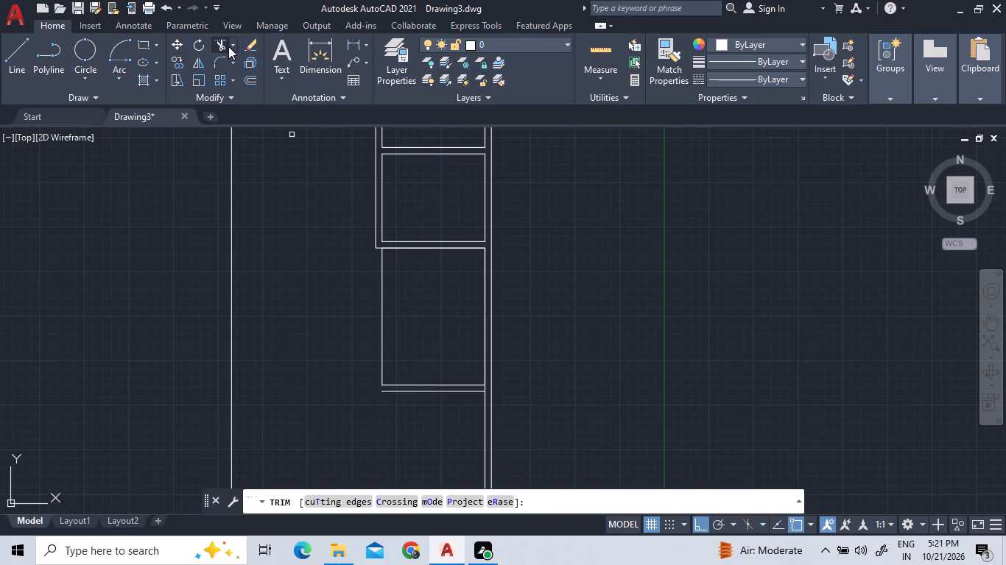
pyautogui.click(230, 46)
pyautogui.click(217, 94)
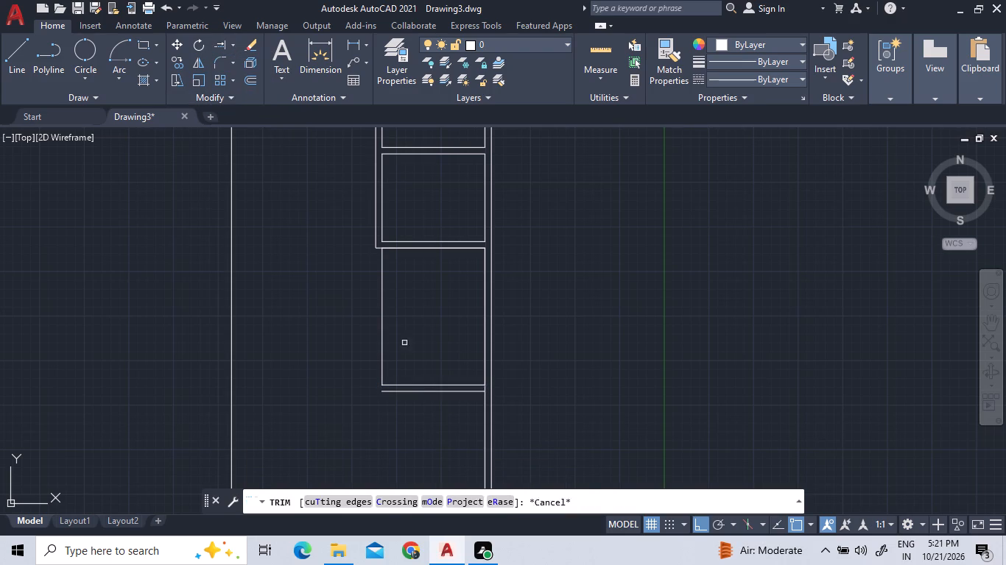
pyautogui.click(423, 392)
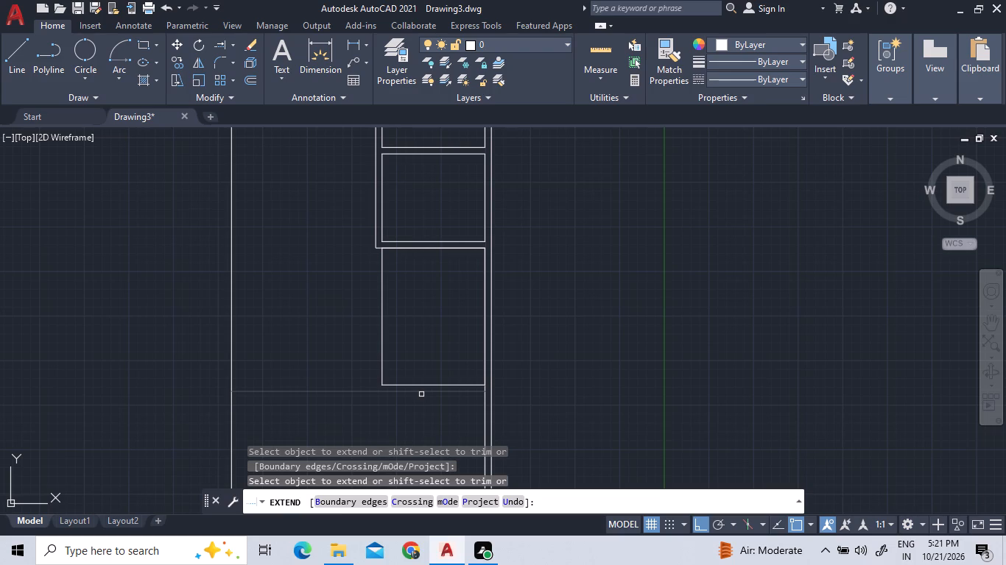
pyautogui.click(430, 385)
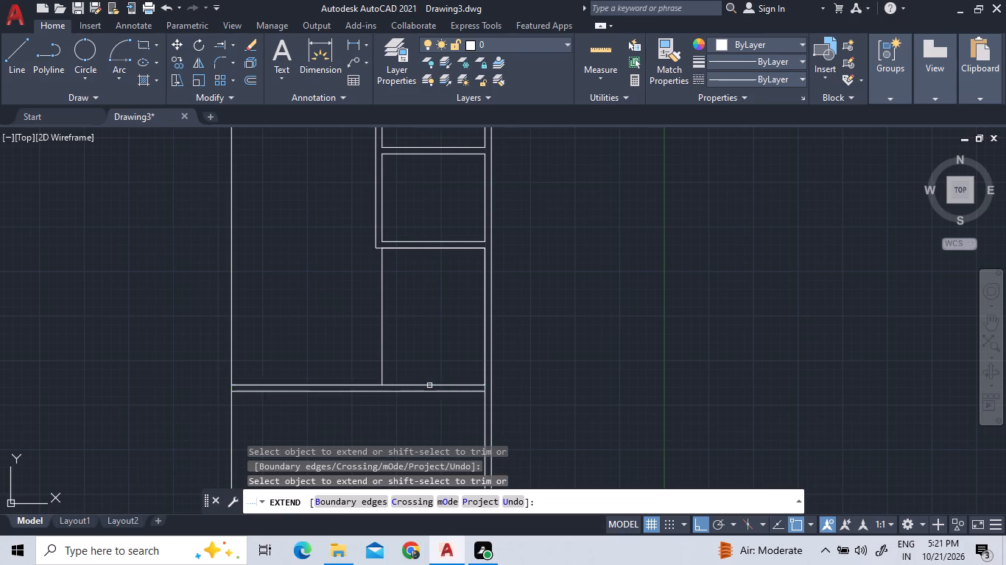
pyautogui.click(229, 43)
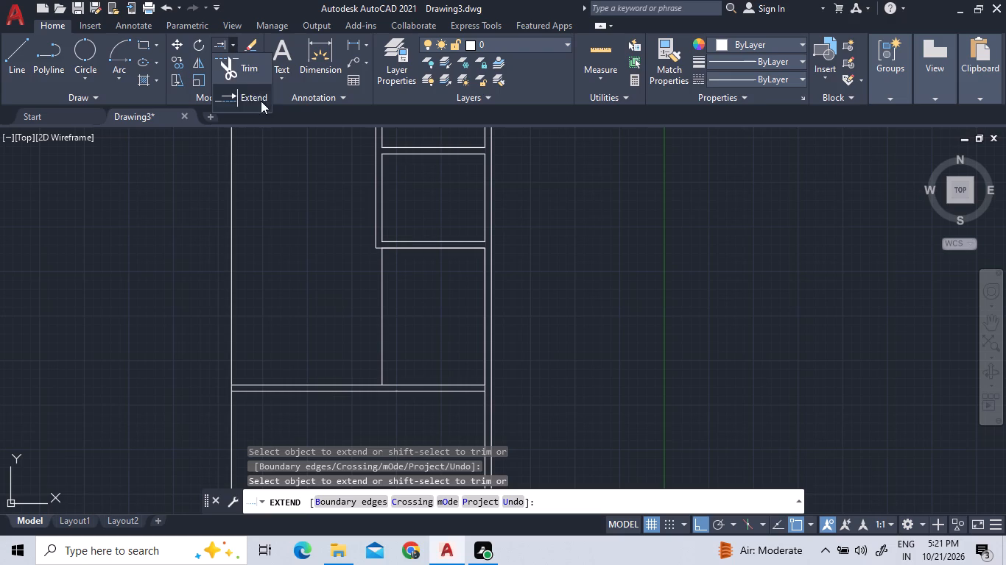
pyautogui.click(265, 117)
# Offset the left edge of the 12' by 16' room 9" outward to form its left wall.
pyautogui.click(252, 85)
pyautogui.click(252, 79)
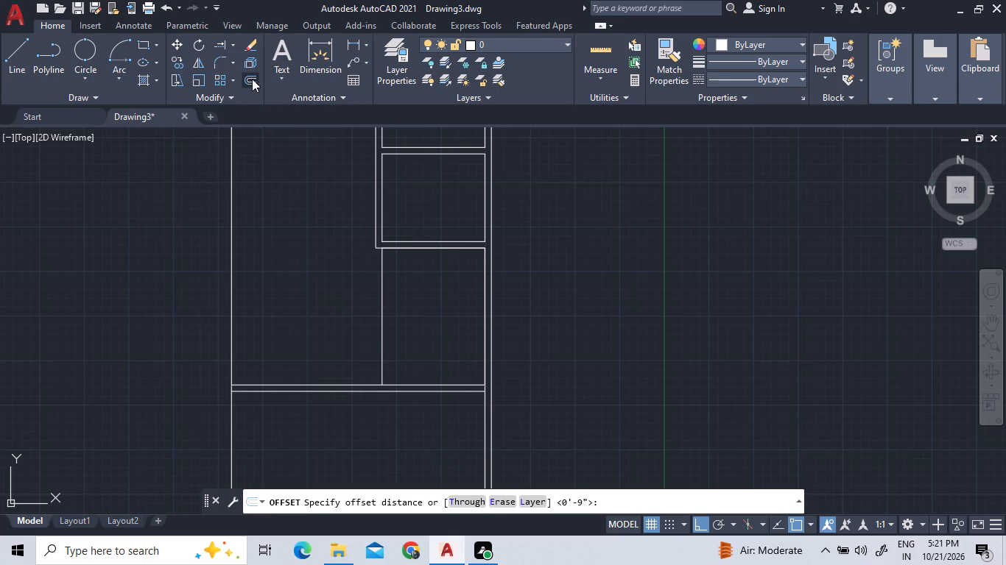
pyautogui.press('Return')
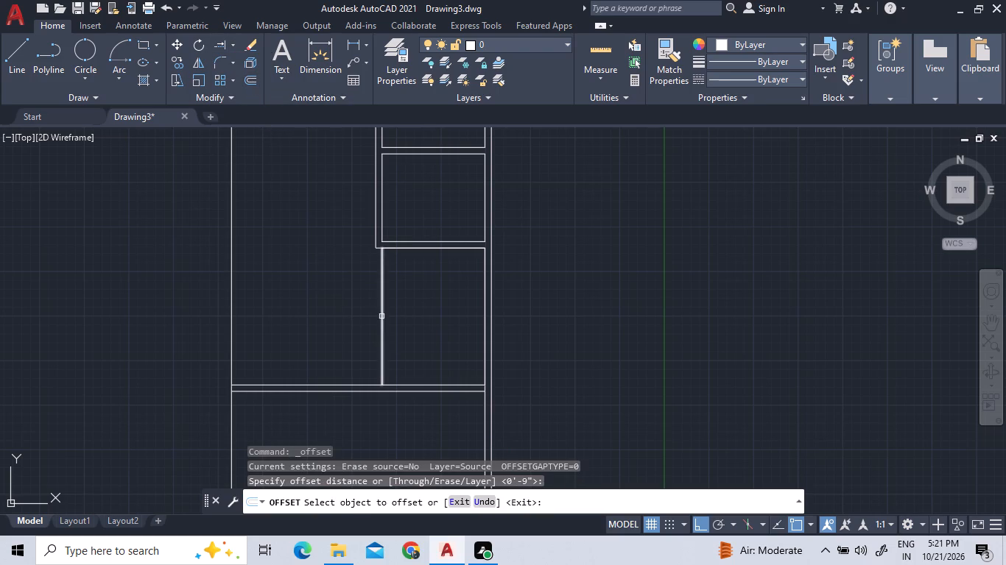
pyautogui.click(384, 318)
pyautogui.click(384, 322)
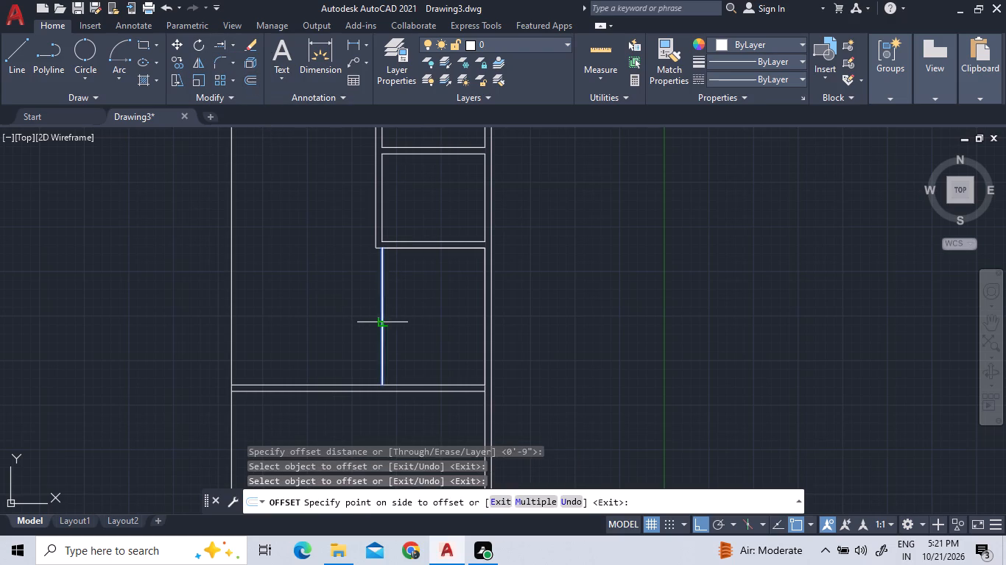
pyautogui.click(367, 321)
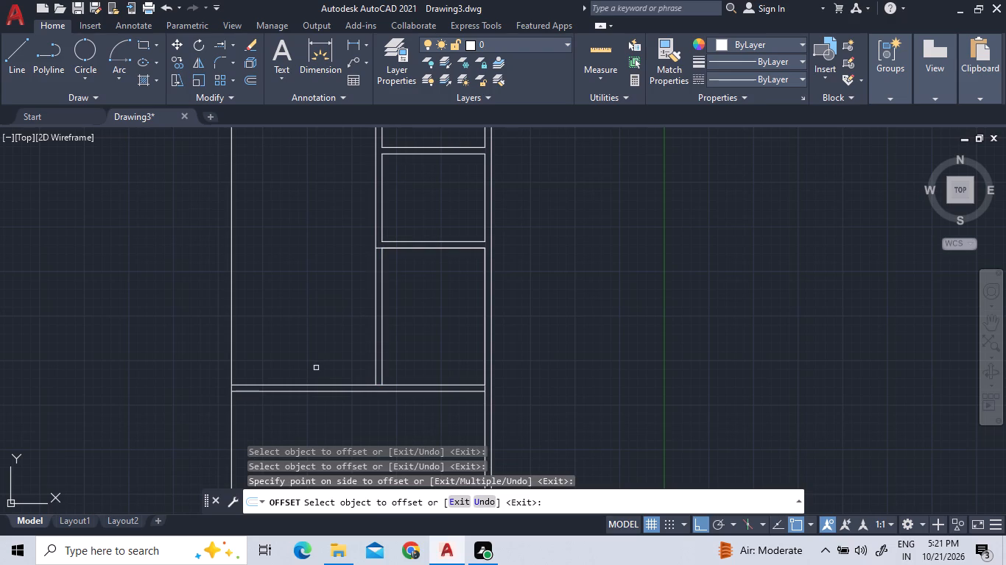
# Offset the long vertical line on the plan's left side 9" inward to form the outer left wall.
pyautogui.scroll(-1, 317, 413)
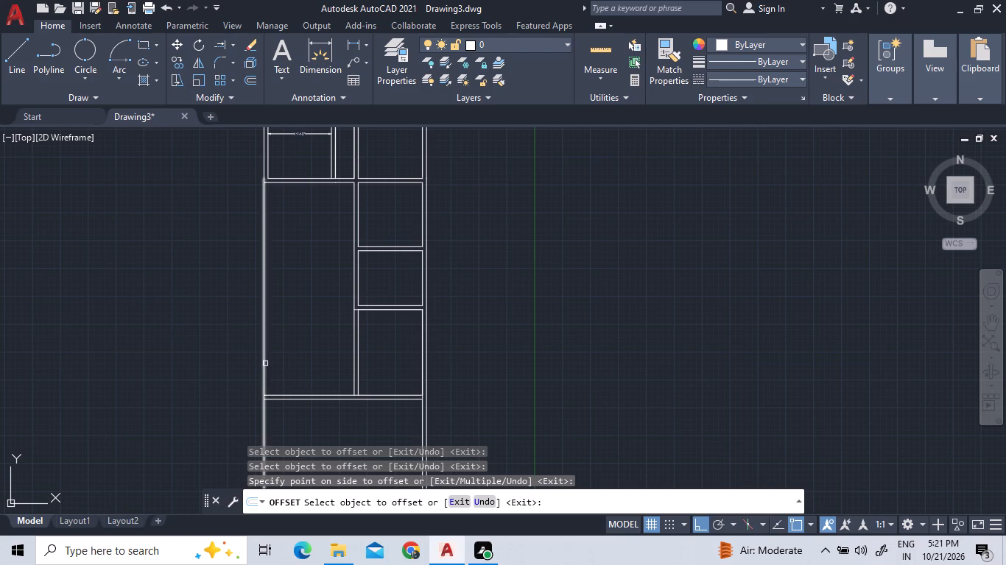
pyautogui.click(267, 363)
pyautogui.click(264, 360)
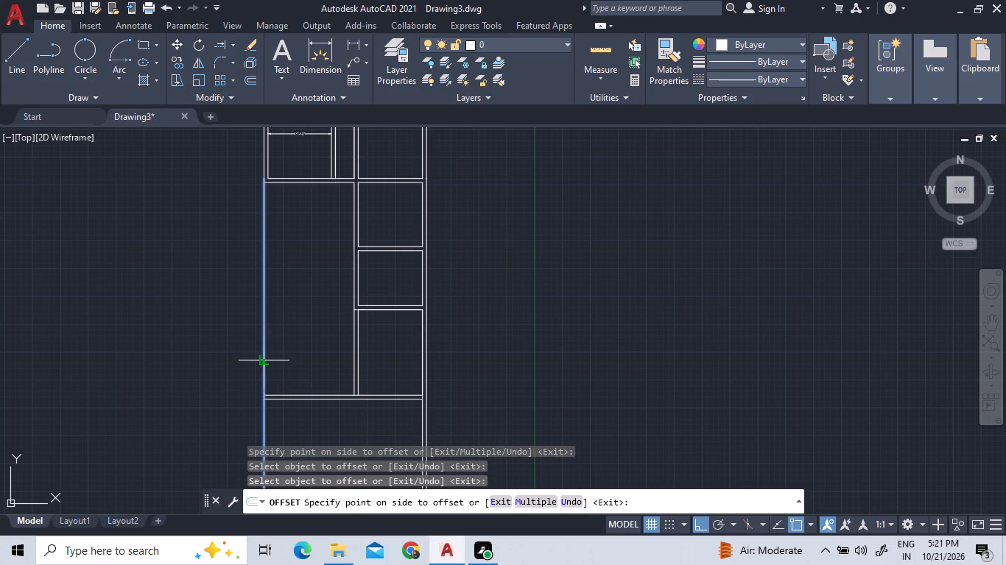
pyautogui.click(278, 360)
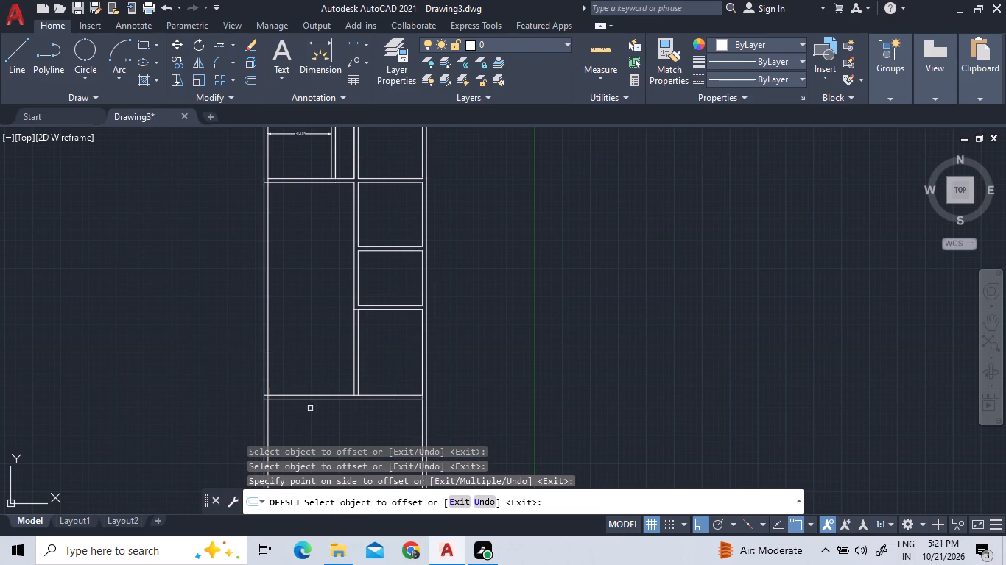
# Draw a 9'8" by 12'2" rectangle upward from where the outer left wall's inner line meets the lower wall's upper line.
pyautogui.click(147, 43)
pyautogui.scroll(3, 308, 372)
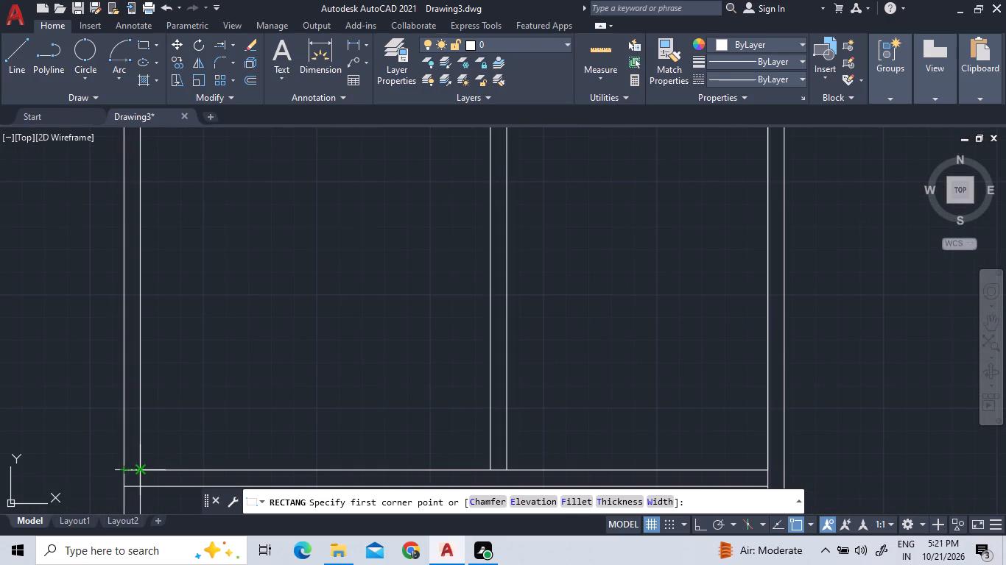
pyautogui.click(137, 470)
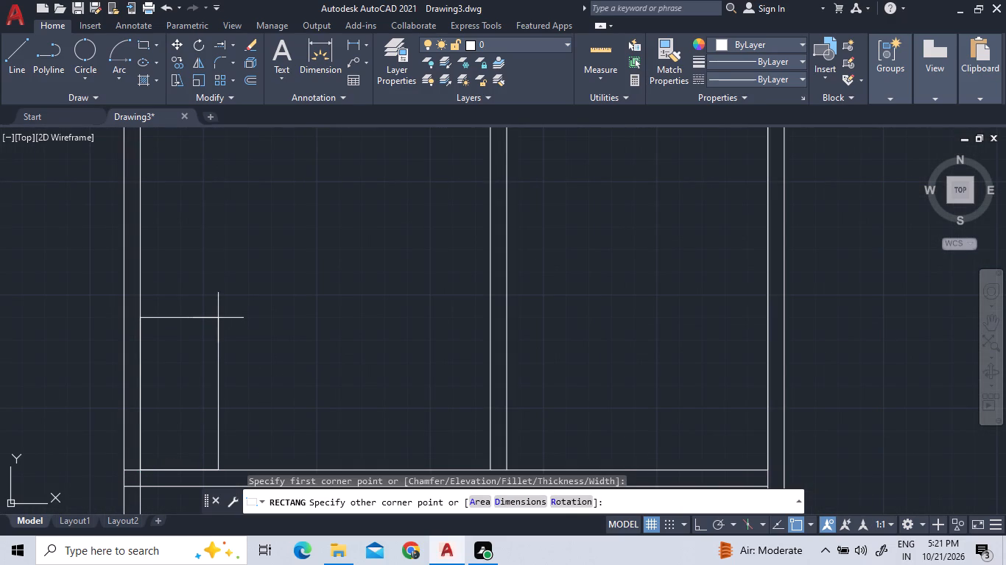
pyautogui.write('D')
pyautogui.press('space')
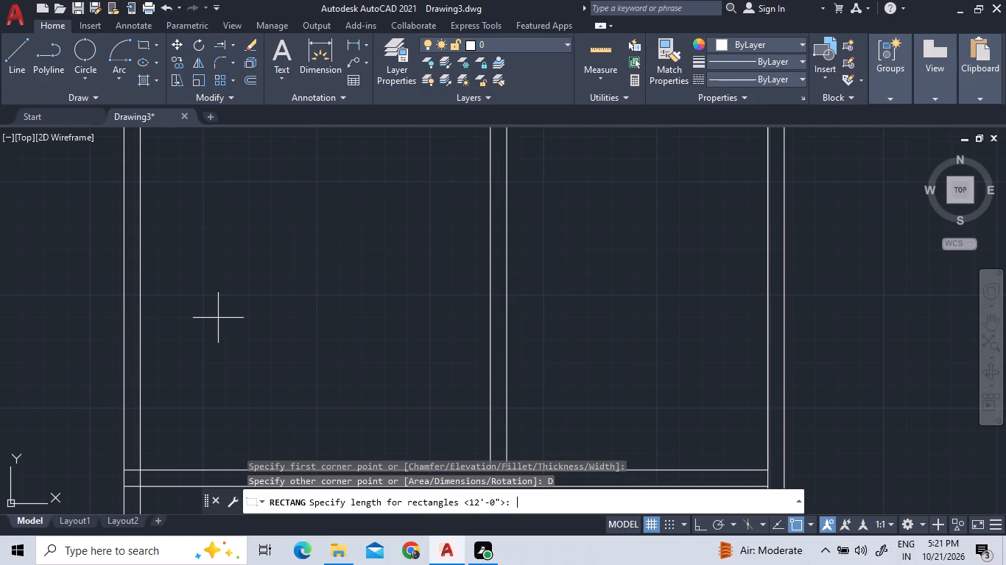
pyautogui.press('8')
pyautogui.press('BackSpace')
pyautogui.press('9')
pyautogui.press("'")
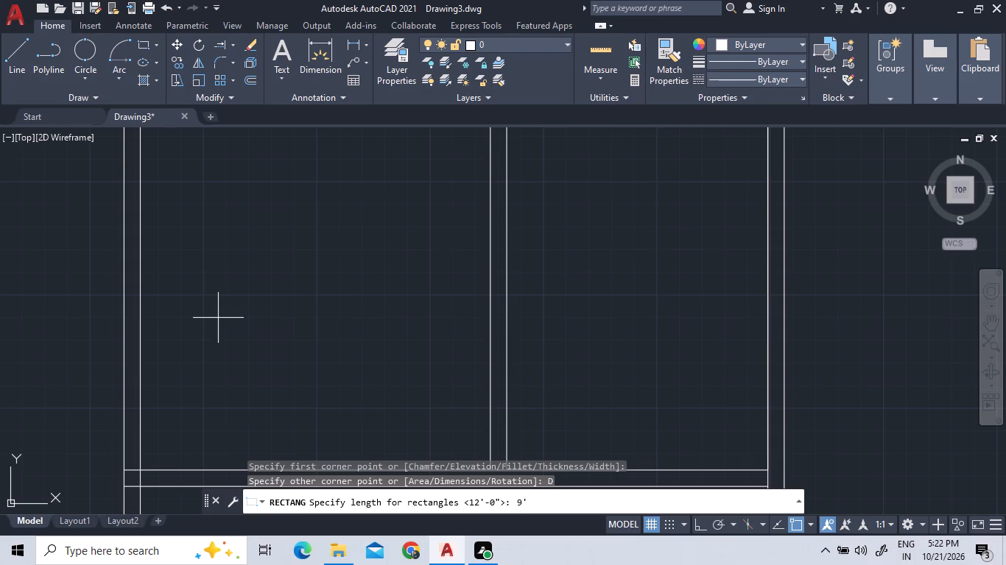
pyautogui.write('8"')
pyautogui.press('Return')
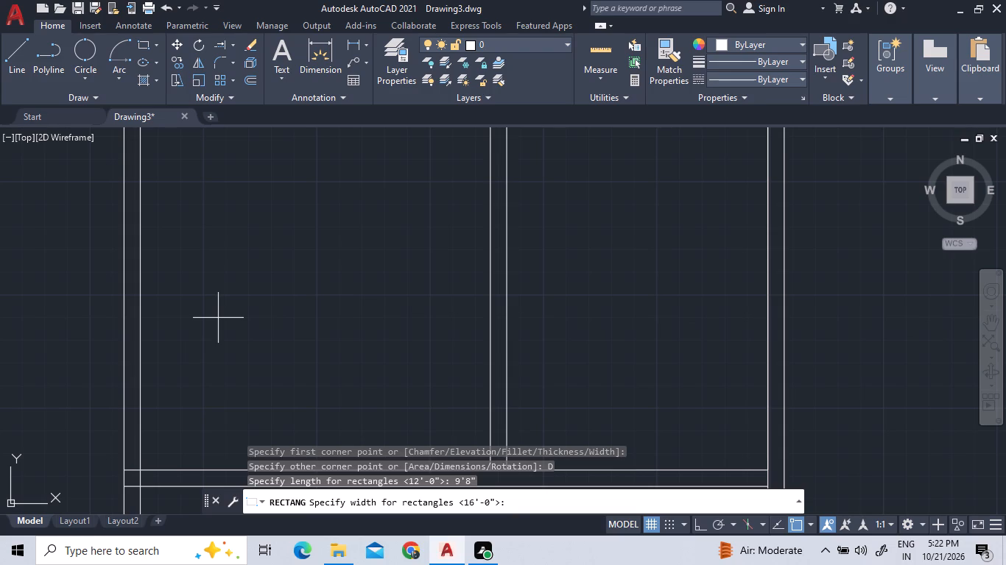
pyautogui.write("12'")
pyautogui.write('2"')
pyautogui.press('Return')
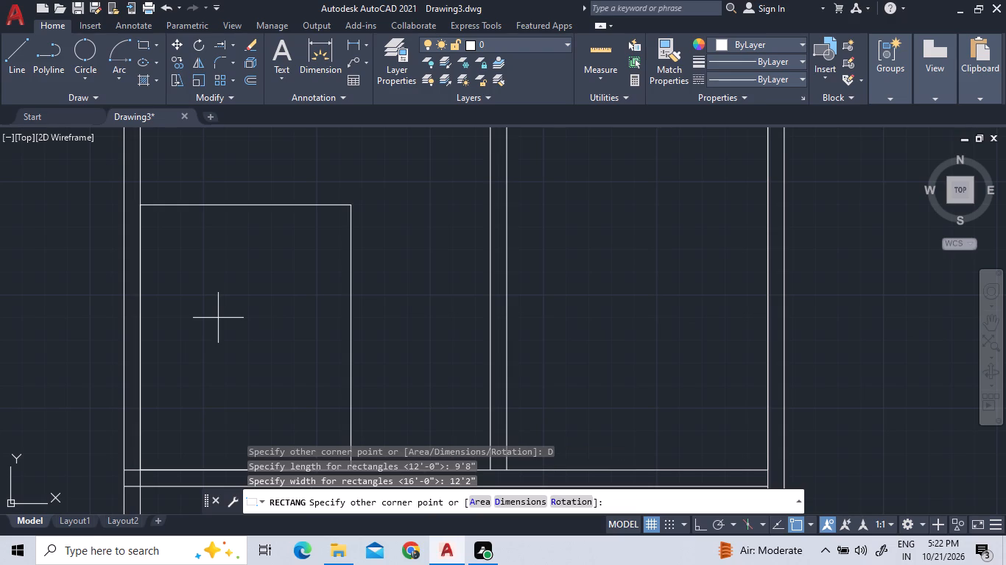
pyautogui.scroll(-2, 216, 361)
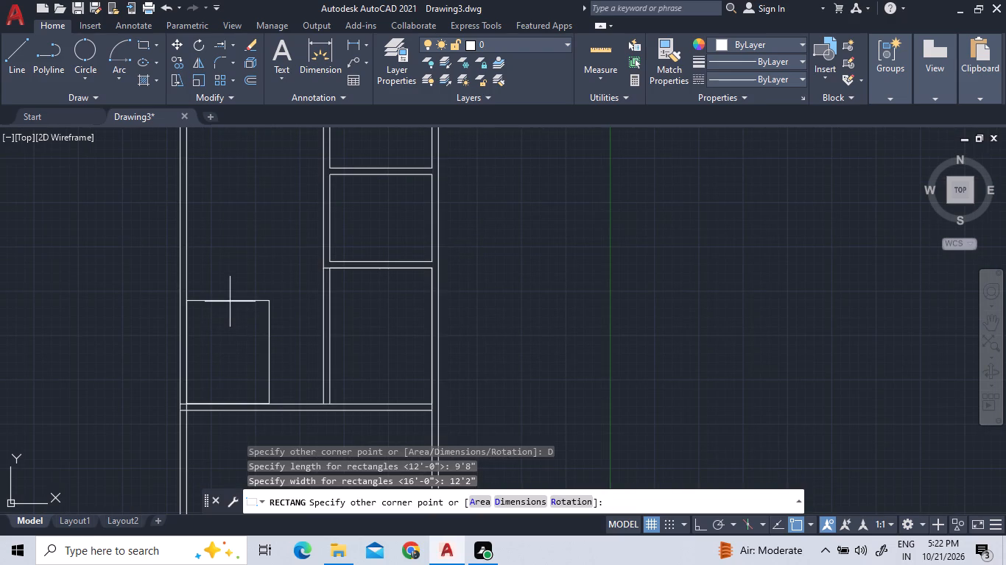
pyautogui.click(230, 302)
pyautogui.press('Escape')
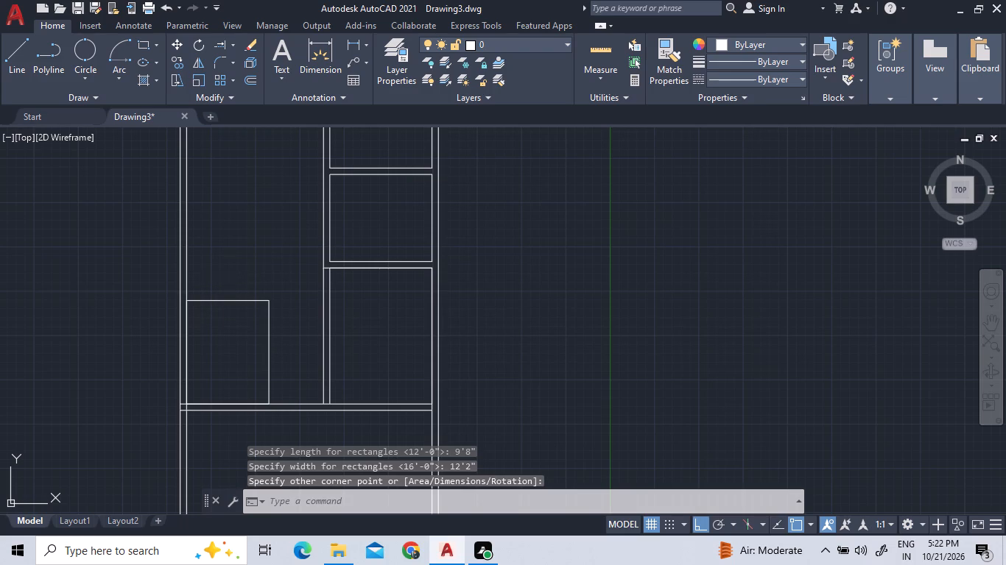
# Explode the new 9'8" by 12'2" rectangle into separate lines.
pyautogui.click(252, 303)
pyautogui.click(248, 297)
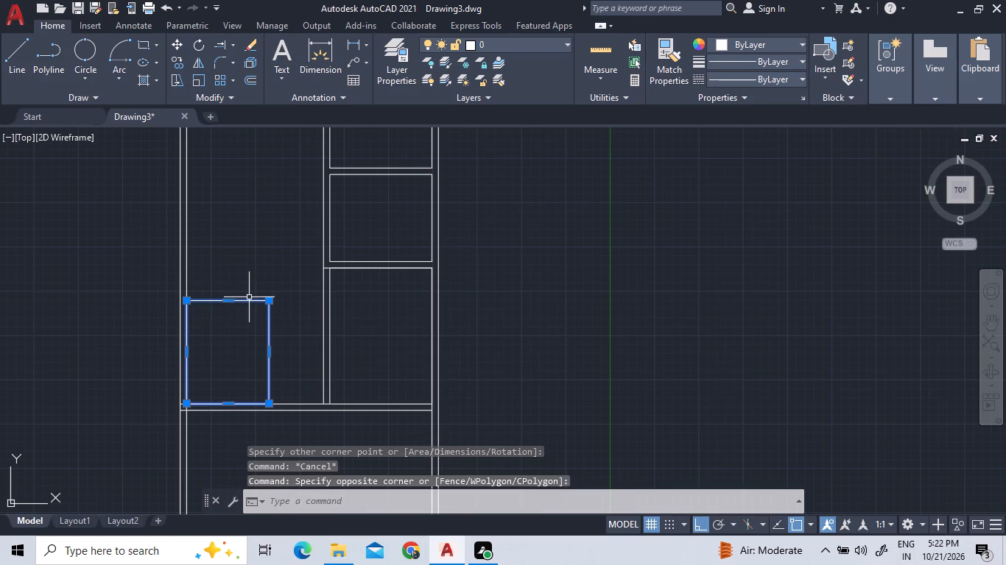
pyautogui.write('X')
pyautogui.press('space')
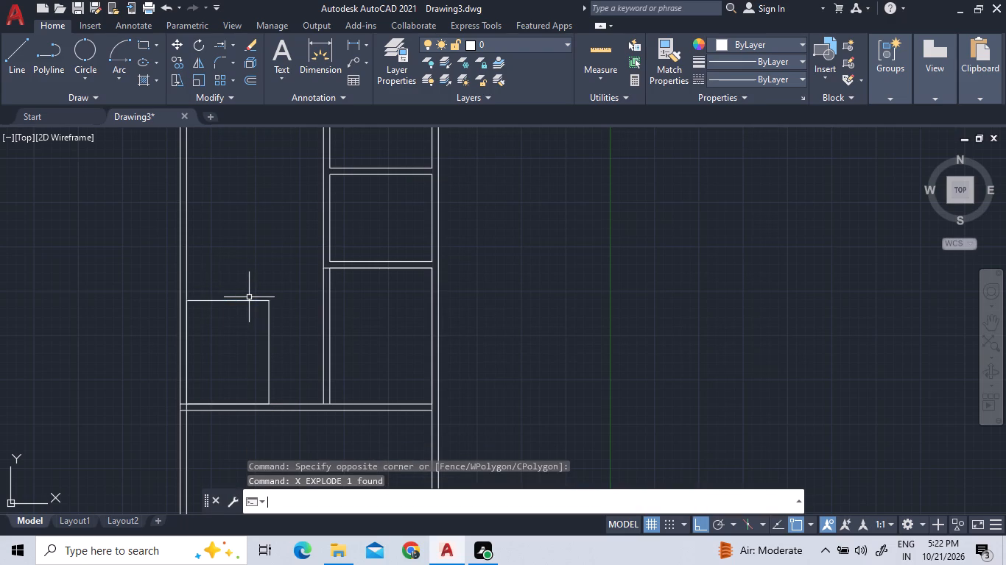
# Offset the top and right edges of the 9'8" by 12'2" room 9" outward to form its walls.
pyautogui.click(248, 80)
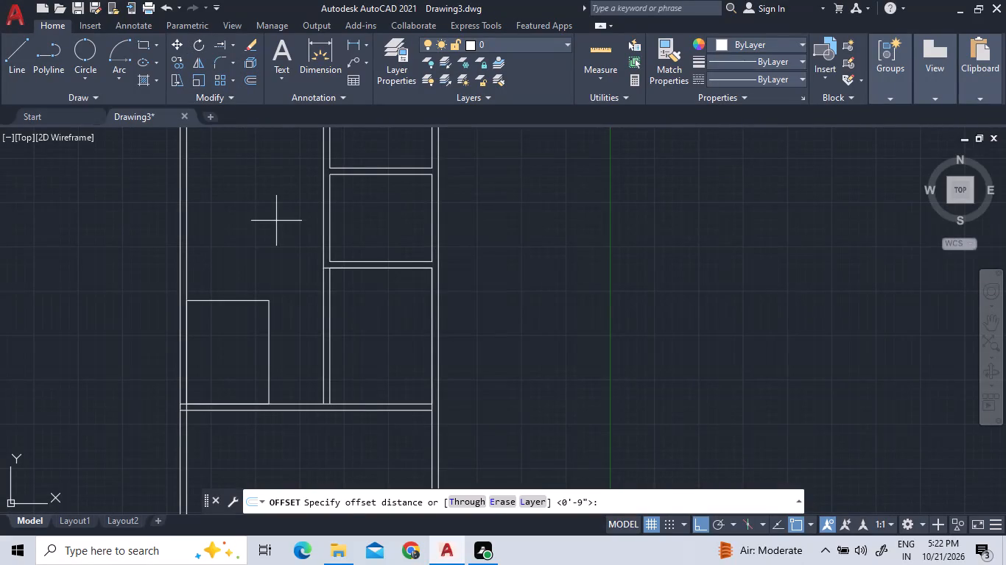
pyautogui.press('Return')
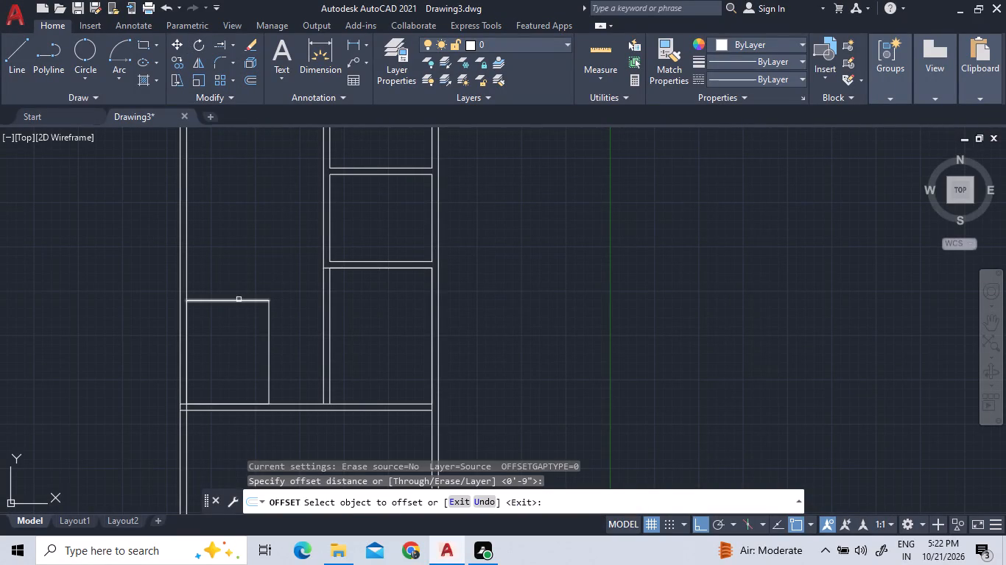
pyautogui.click(239, 299)
pyautogui.click(236, 281)
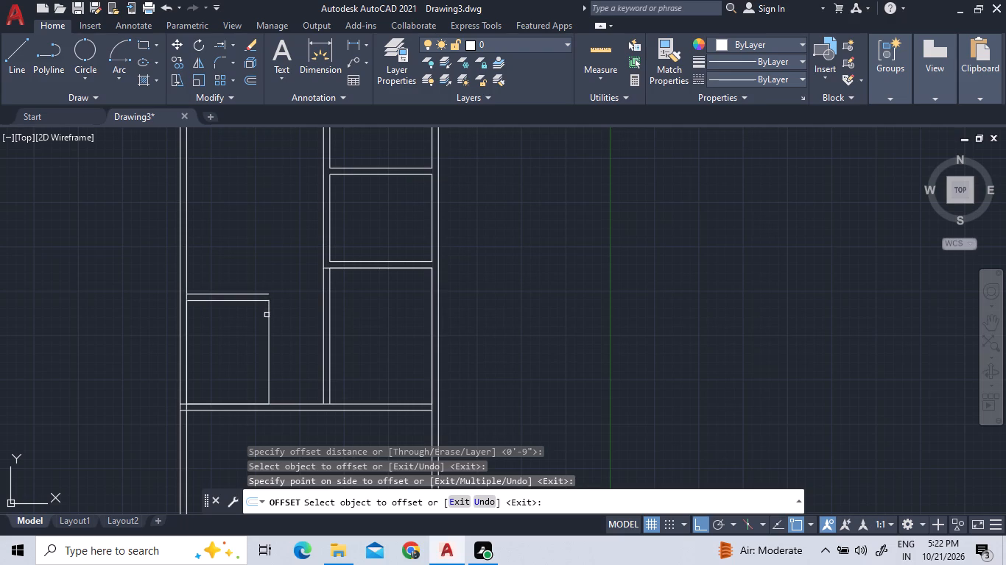
pyautogui.click(270, 315)
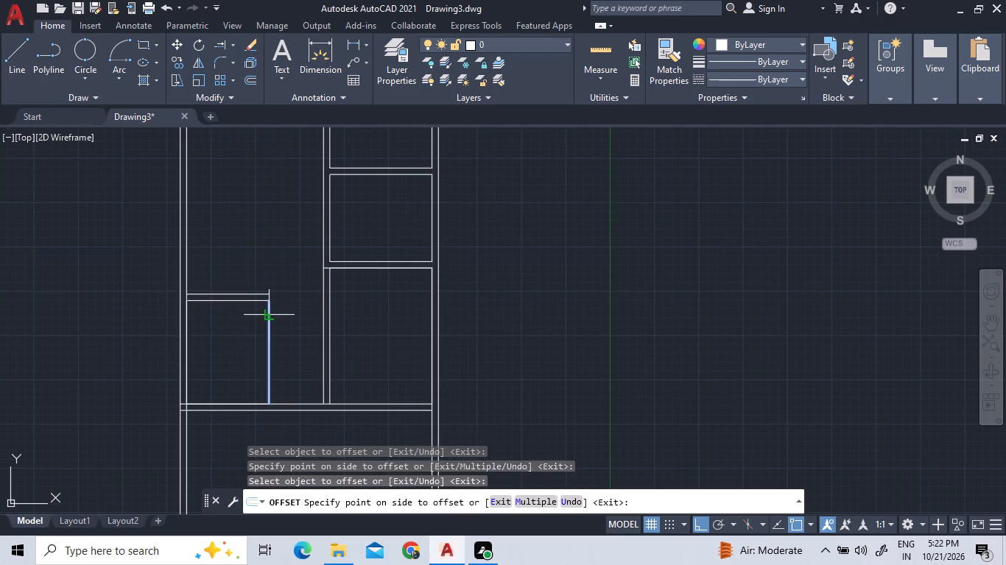
pyautogui.click(285, 315)
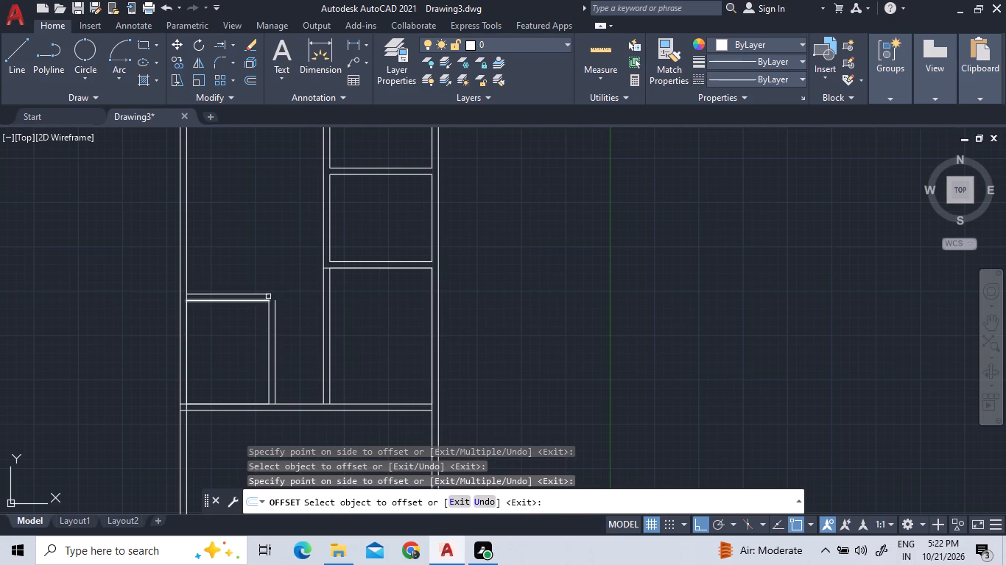
pyautogui.press('Escape')
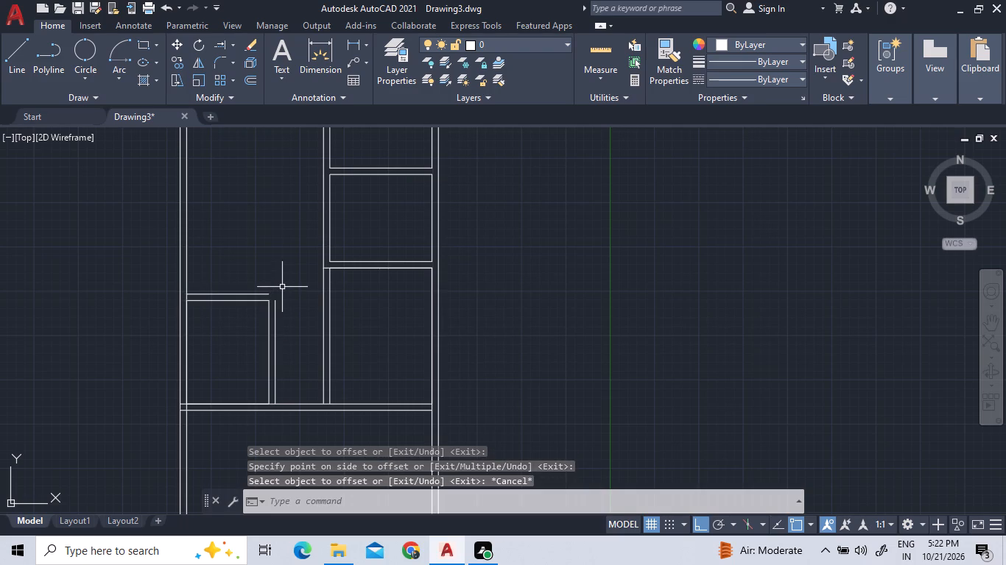
# Fillet the outer top and right wall lines of the 9'8" by 12'2" room into a closed corner.
pyautogui.press('f')
pyautogui.press('space')
pyautogui.click(248, 295)
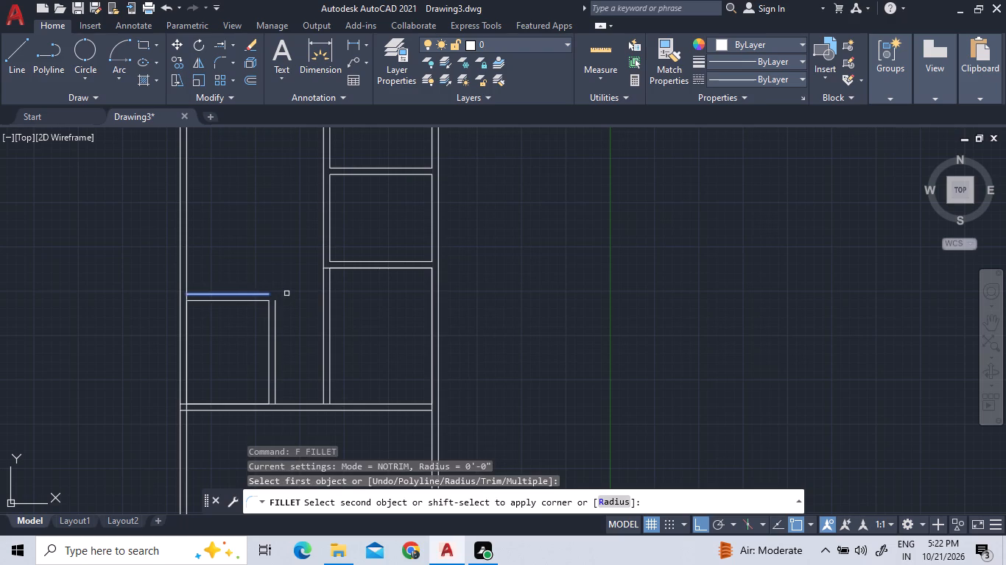
pyautogui.keyDown('shift'); pyautogui.click(277, 313); pyautogui.keyUp('shift')
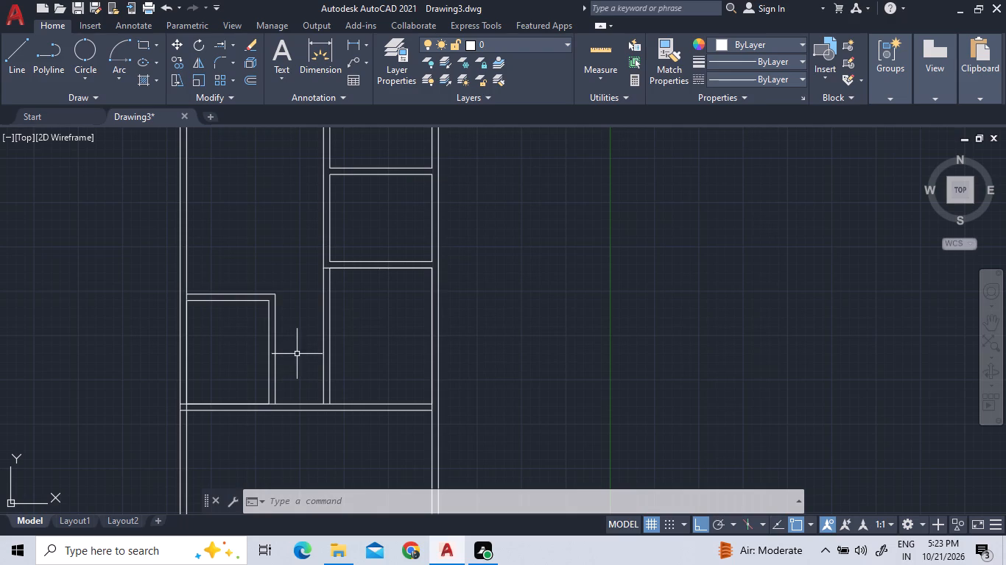
# Trim the overlapping wall lines where the 9'8" by 12'2" room's walls meet the outer left wall and the lower wall.
pyautogui.moveTo(297, 354); pyautogui.dragTo(261, 338, button='middle')
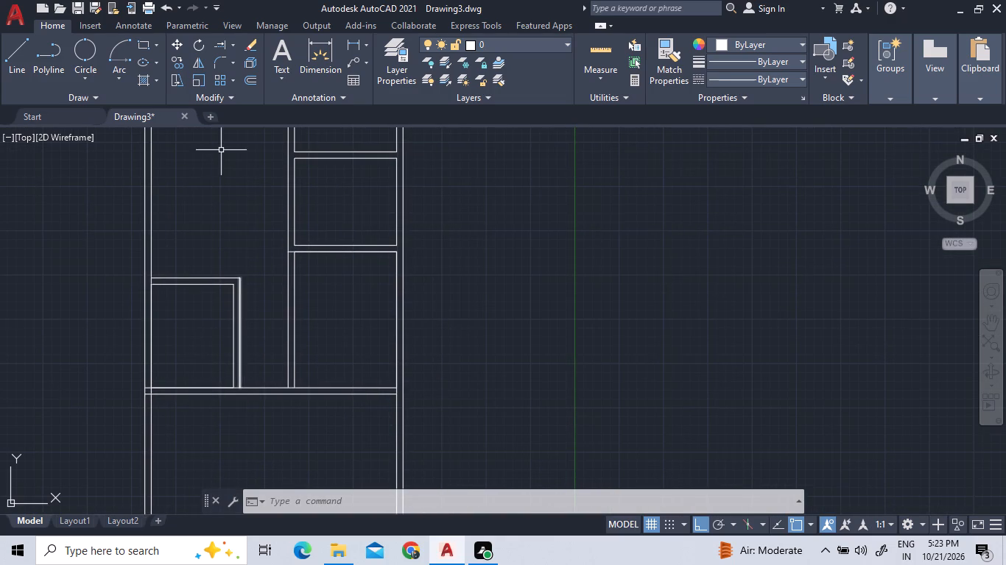
pyautogui.click(233, 42)
pyautogui.click(239, 60)
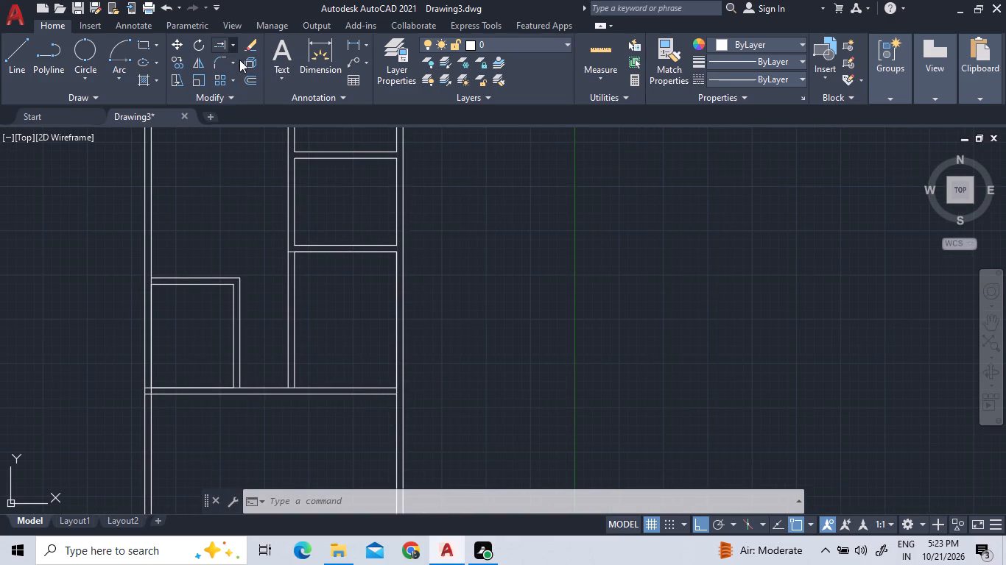
pyautogui.scroll(3, 142, 399)
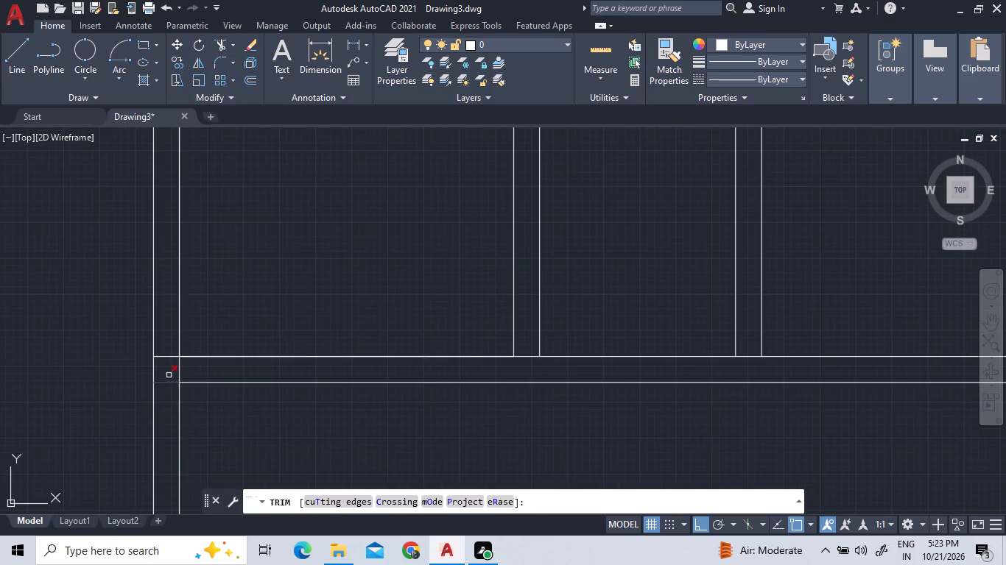
pyautogui.click(182, 366)
pyautogui.click(169, 356)
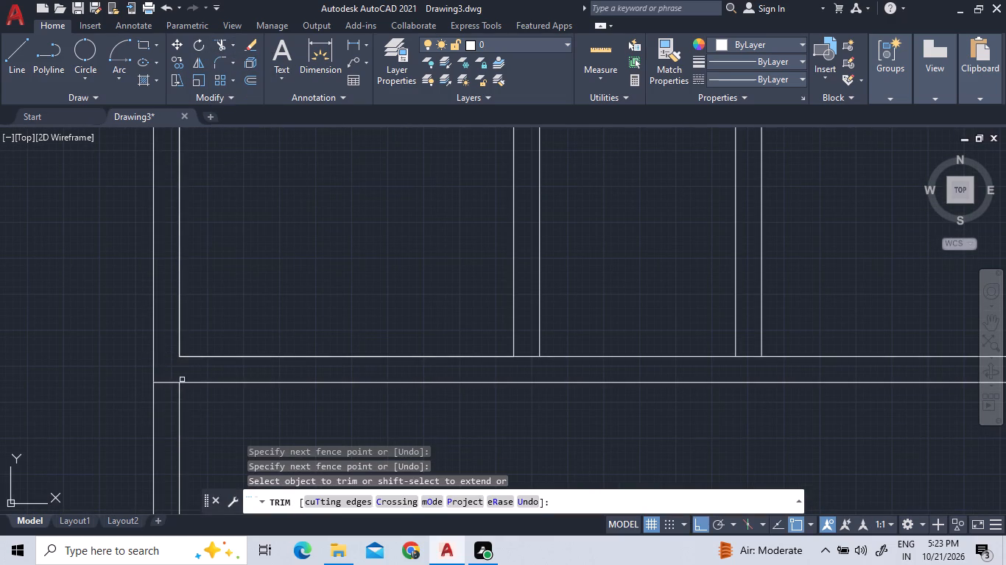
pyautogui.scroll(-2, 228, 430)
pyautogui.click(214, 234)
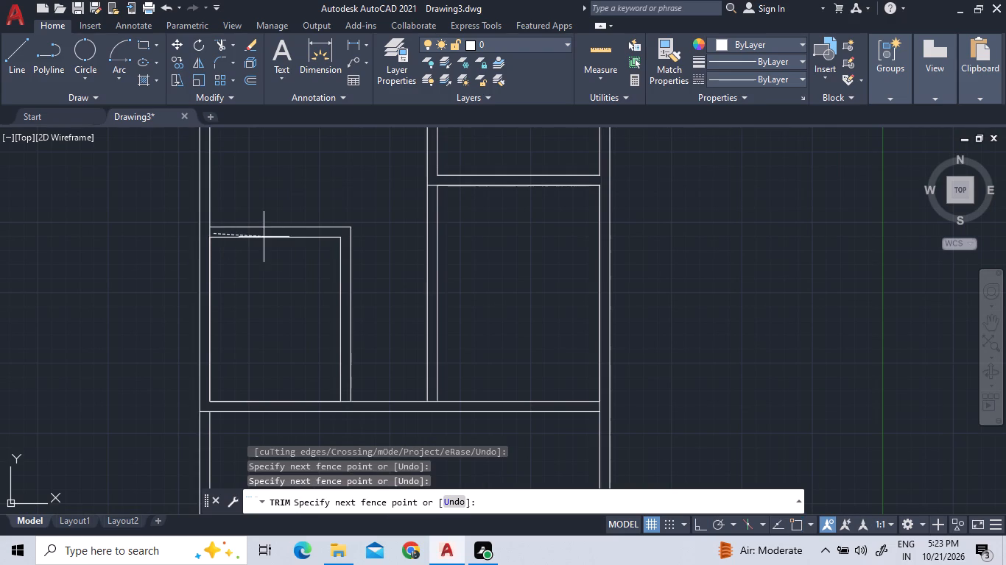
pyautogui.click(208, 232)
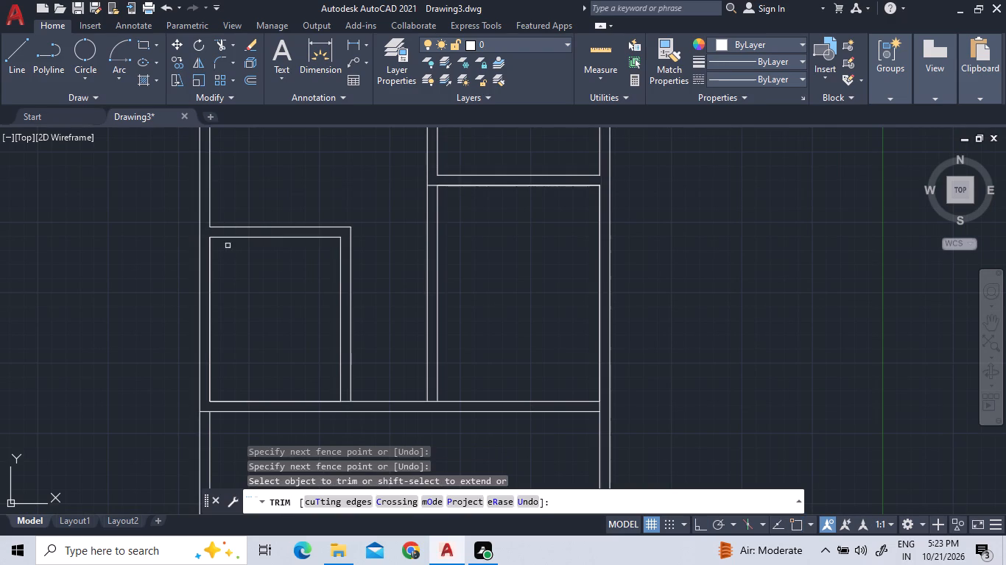
pyautogui.click(347, 398)
pyautogui.click(348, 404)
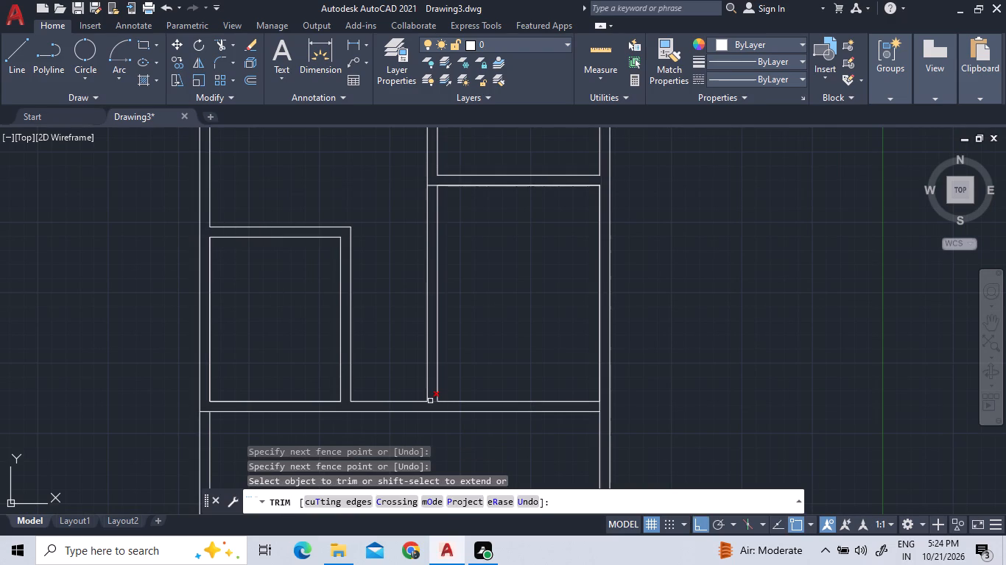
# Trim the leftover wall lines at the junctions around the 12' by 16' room's lower-left, upper-left and lower-right corners.
pyautogui.click(430, 401)
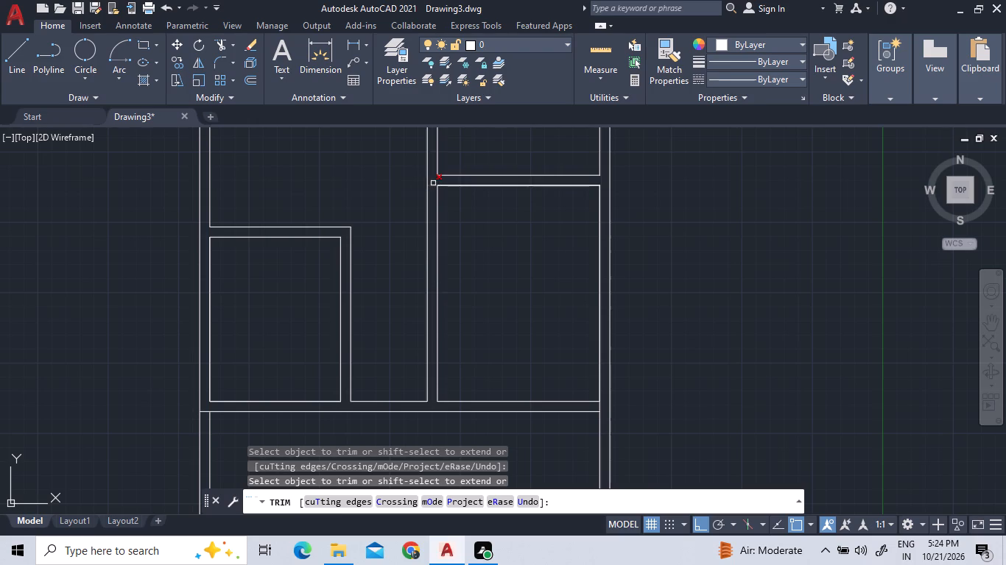
pyautogui.click(433, 183)
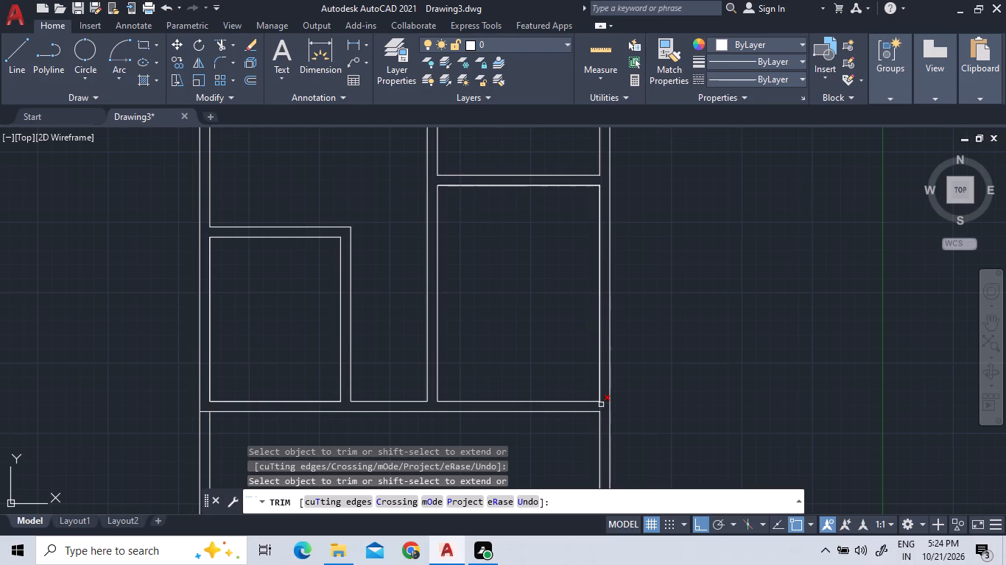
pyautogui.click(601, 405)
# Draw a 4' by 7' rectangle upward from where the outer left wall's inner line meets the 9'8" by 12'2" room's upper wall line.
pyautogui.scroll(-2, 448, 561)
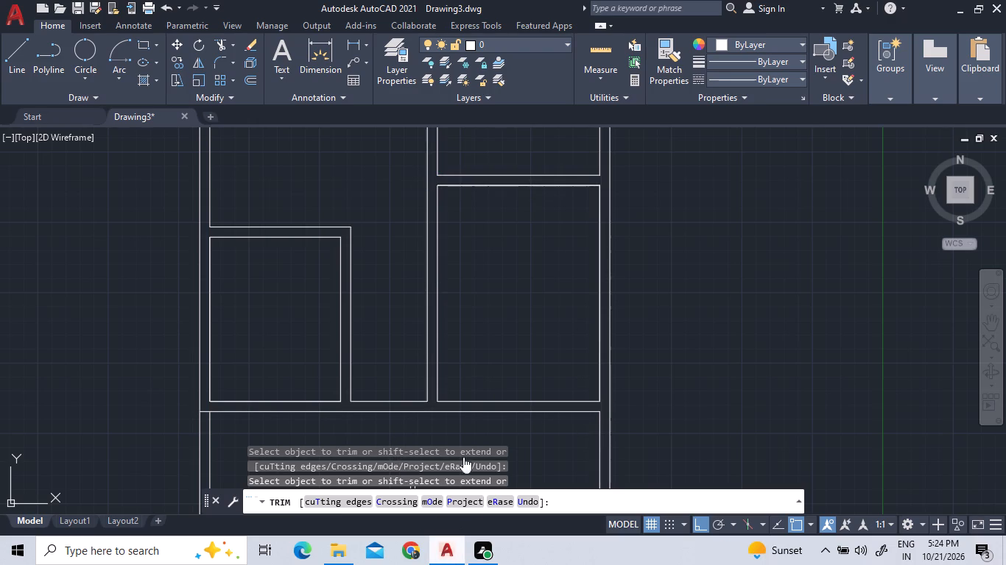
pyautogui.moveTo(502, 291); pyautogui.dragTo(508, 394, button='middle')
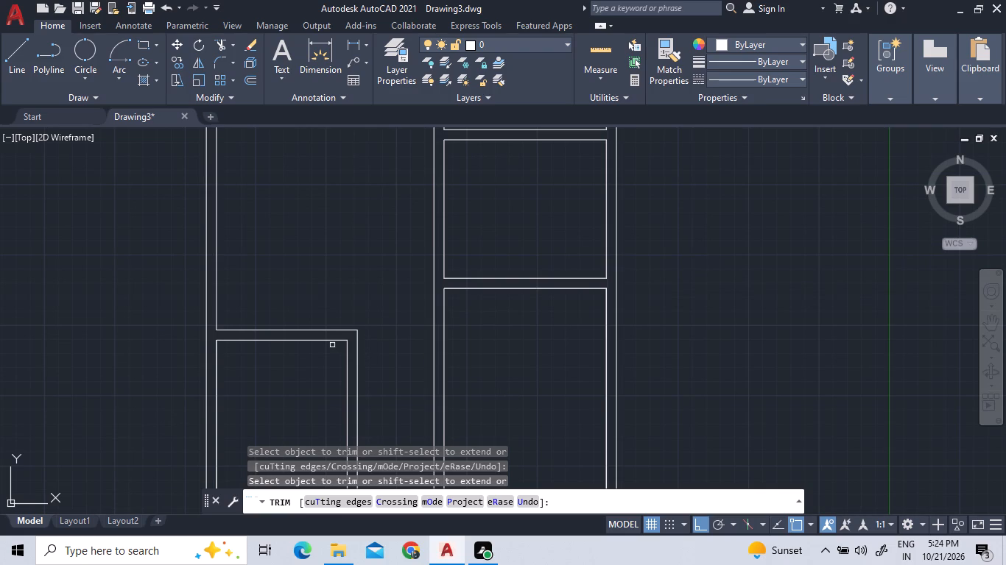
pyautogui.scroll(1, 324, 315)
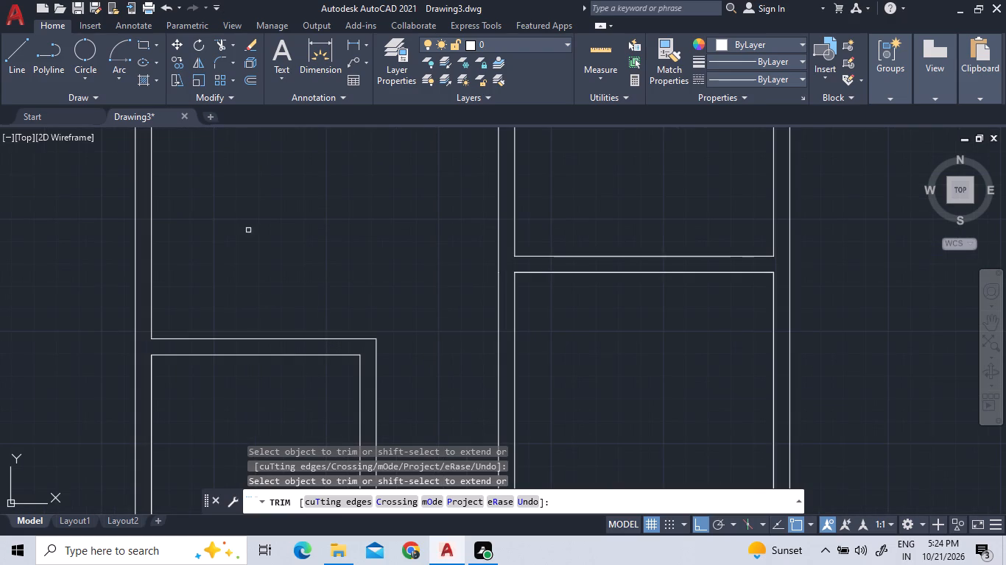
pyautogui.click(146, 43)
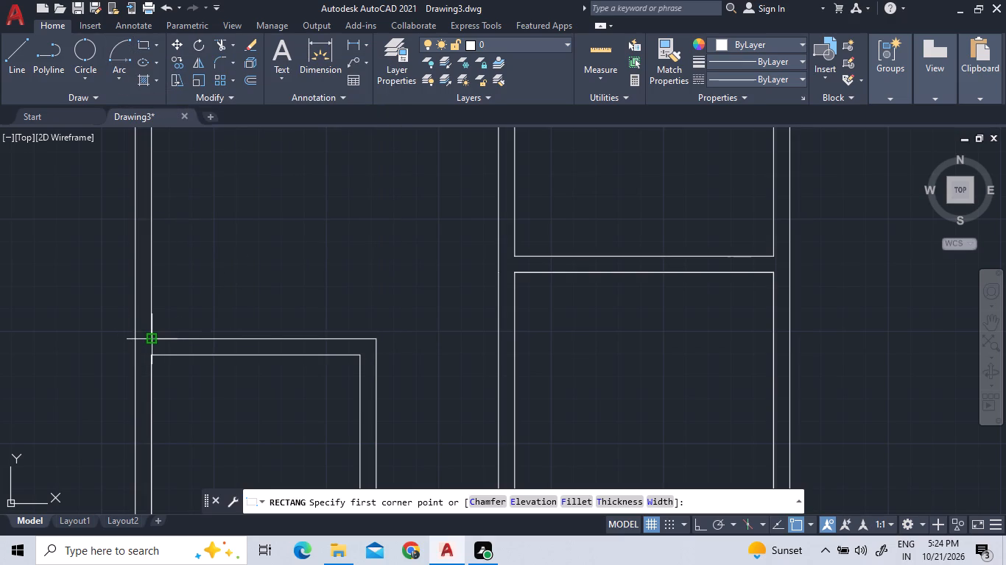
pyautogui.click(152, 337)
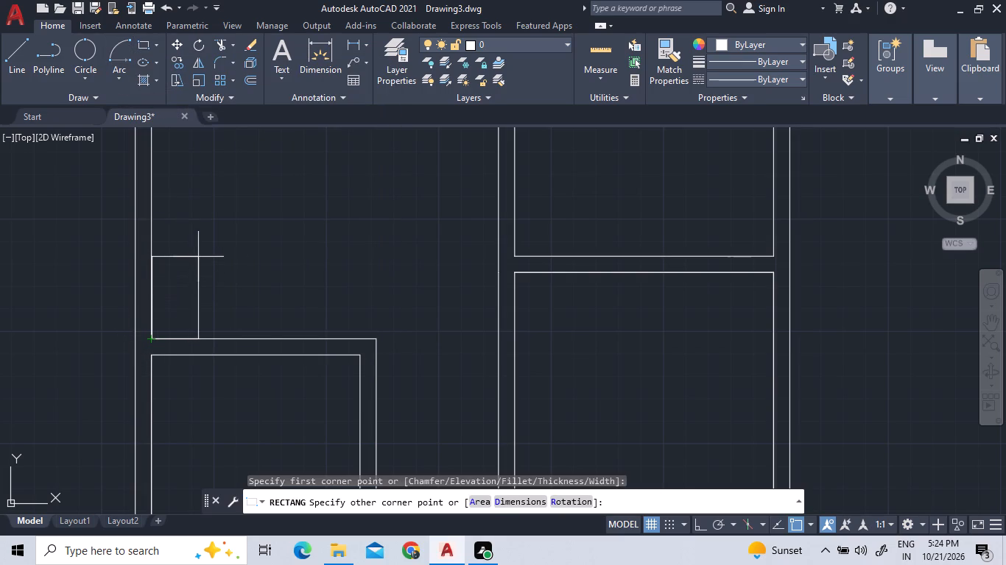
pyautogui.write('D')
pyautogui.press('space')
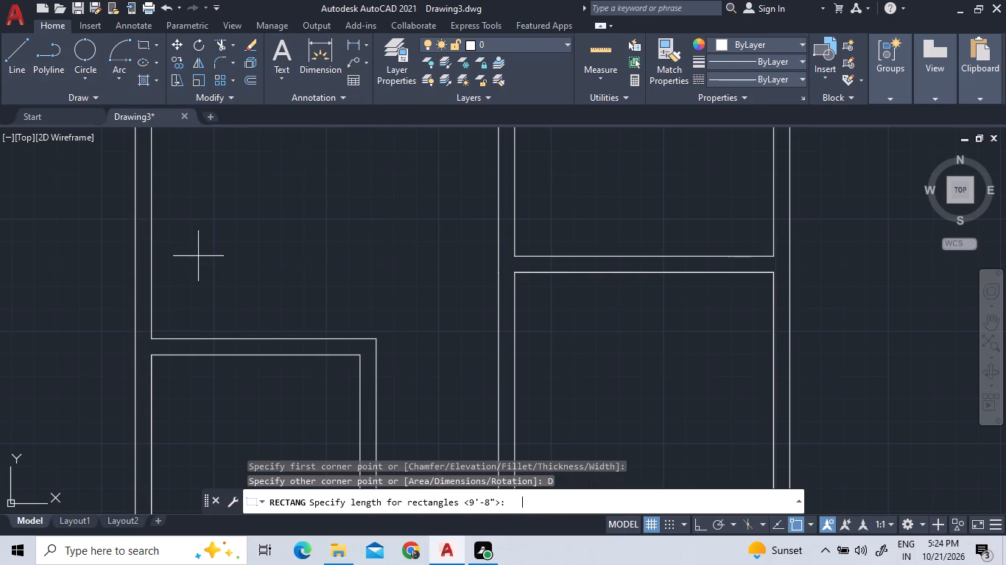
pyautogui.write("4'")
pyautogui.press('Return')
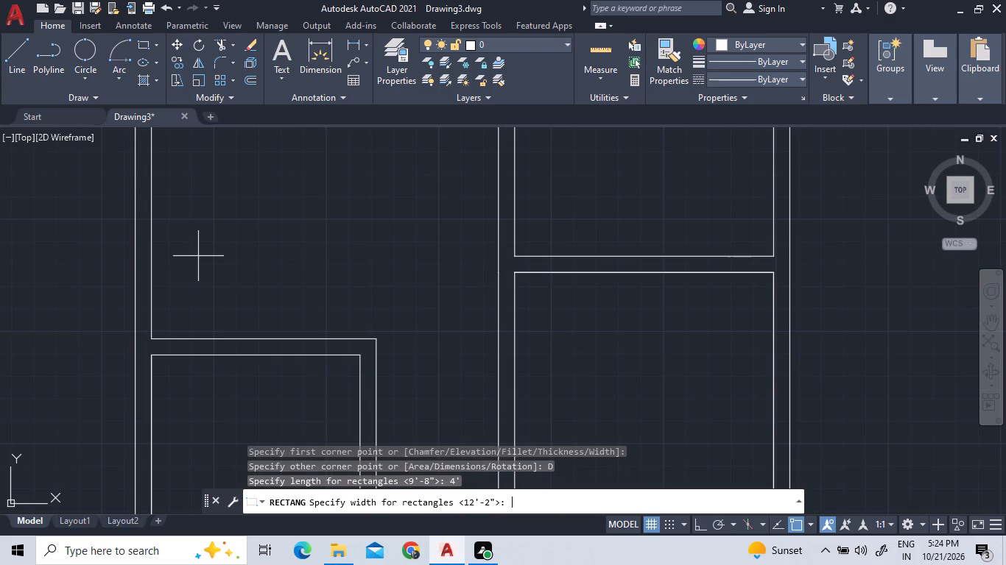
pyautogui.write("7'")
pyautogui.press('Return')
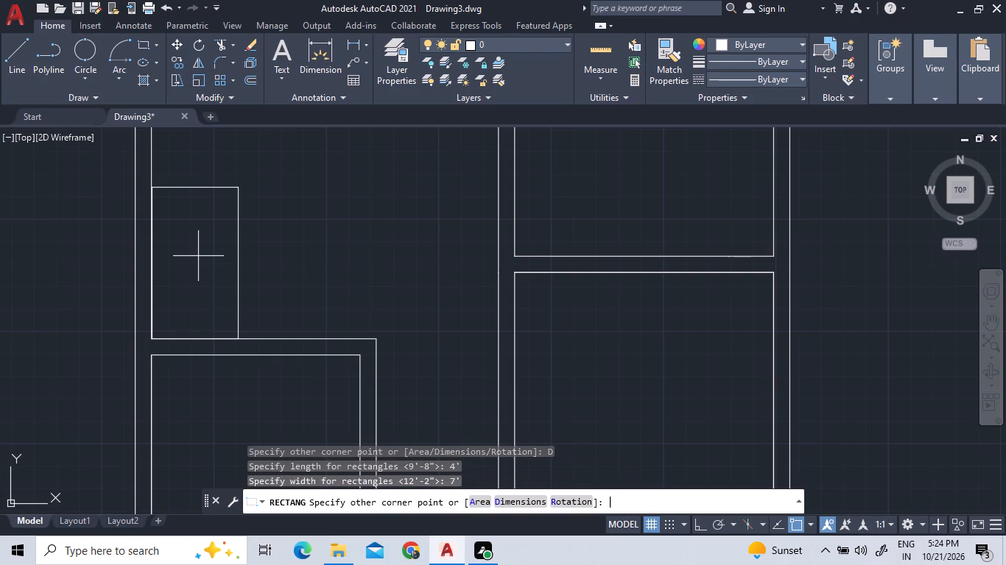
pyautogui.click(234, 281)
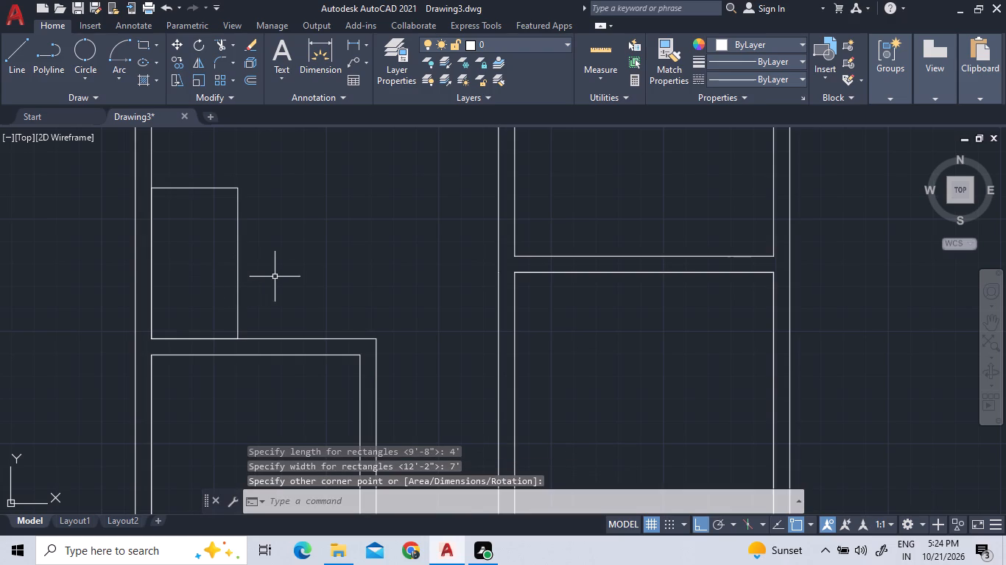
# Explode the new 4' by 7' rectangle into separate lines.
pyautogui.moveTo(275, 277); pyautogui.dragTo(221, 276)
pyautogui.click(180, 235)
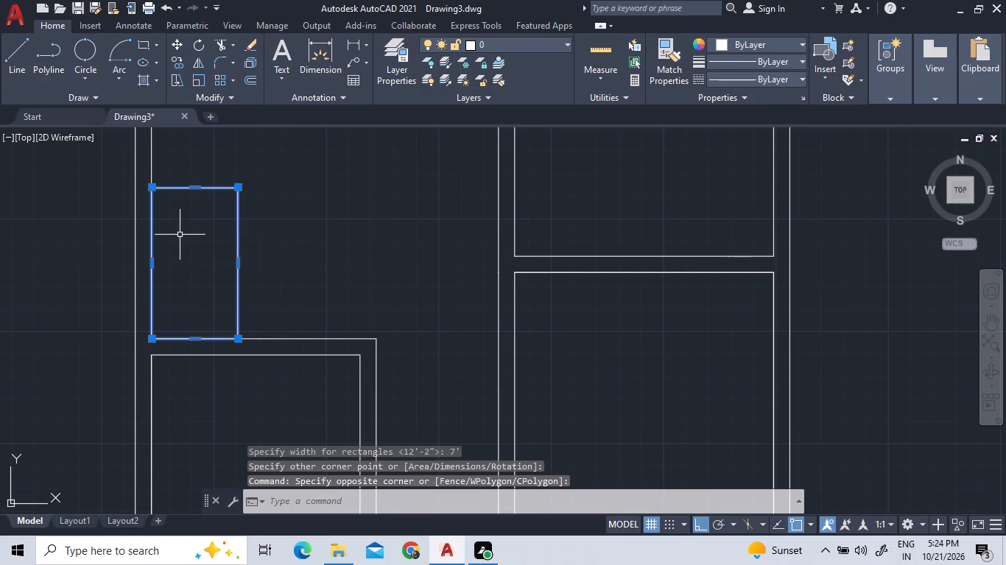
pyautogui.write('X')
pyautogui.press('space')
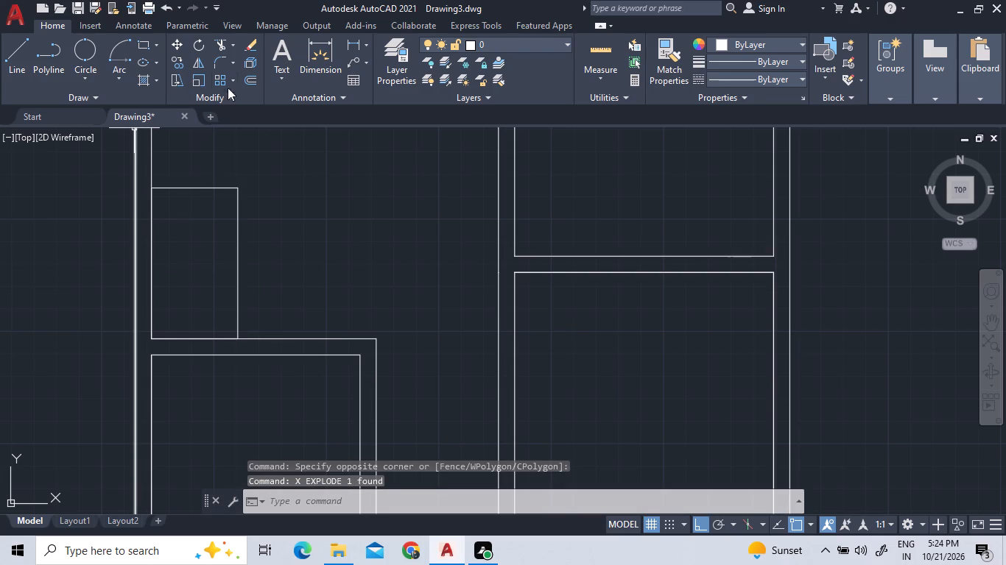
# Offset the right and top edges of the 4' by 7' room 5" outward to form its walls.
pyautogui.click(260, 81)
pyautogui.click(253, 79)
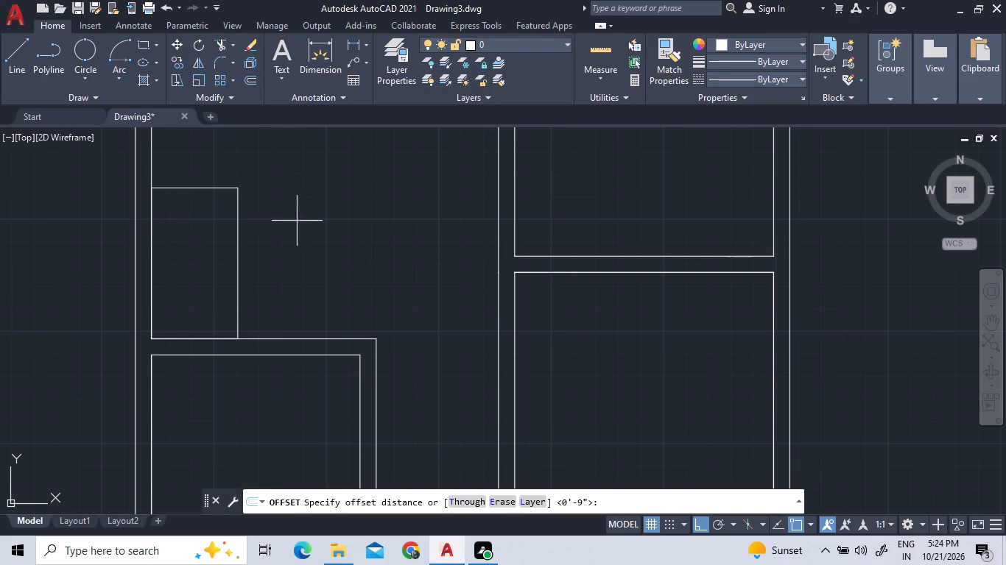
pyautogui.write('5"')
pyautogui.press('Return')
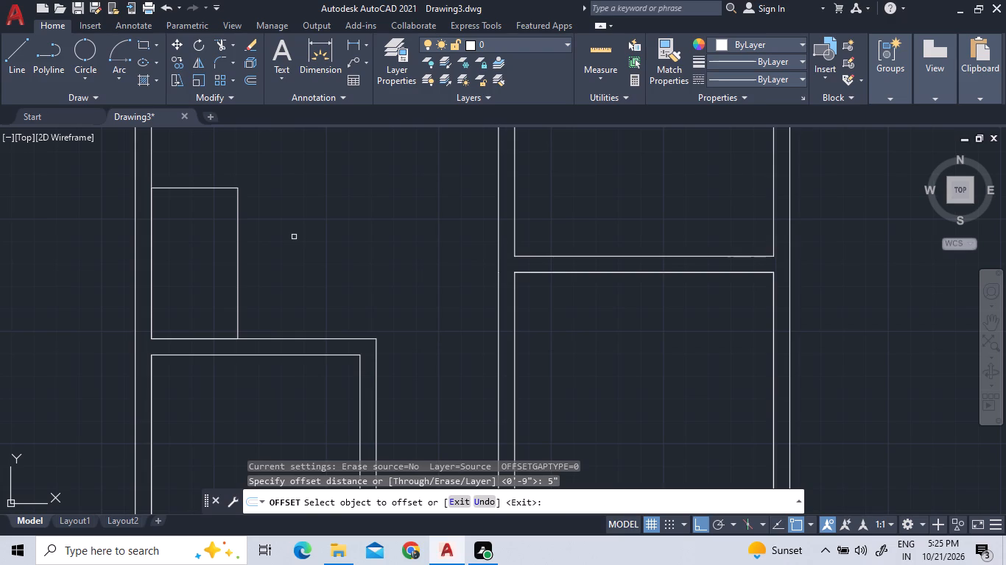
pyautogui.click(239, 302)
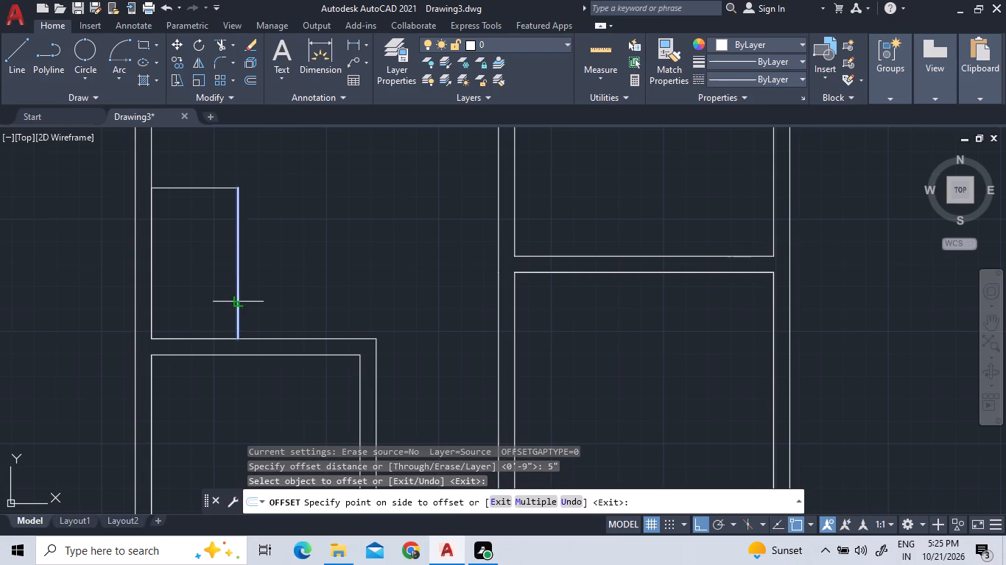
pyautogui.click(247, 302)
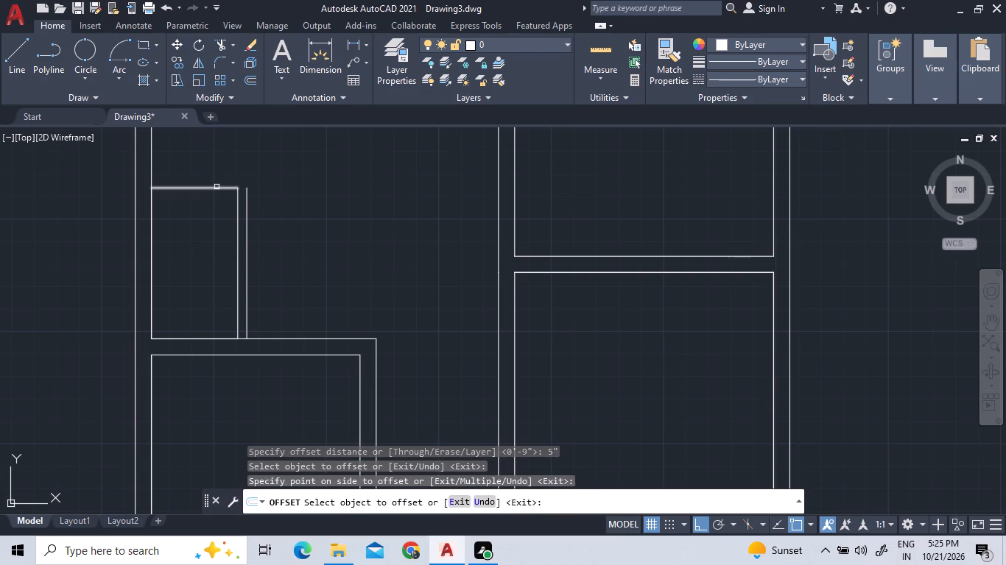
pyautogui.click(217, 187)
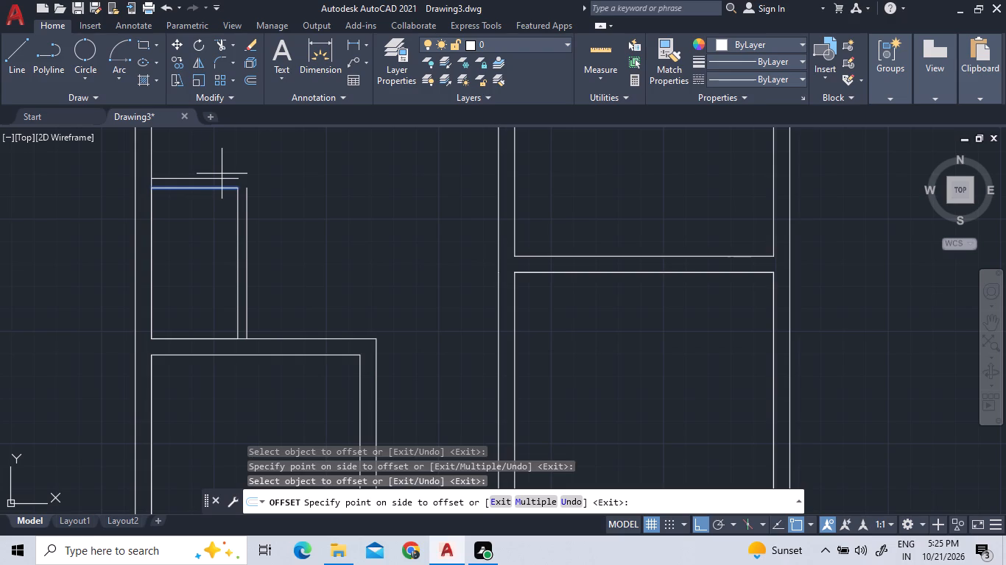
pyautogui.click(222, 174)
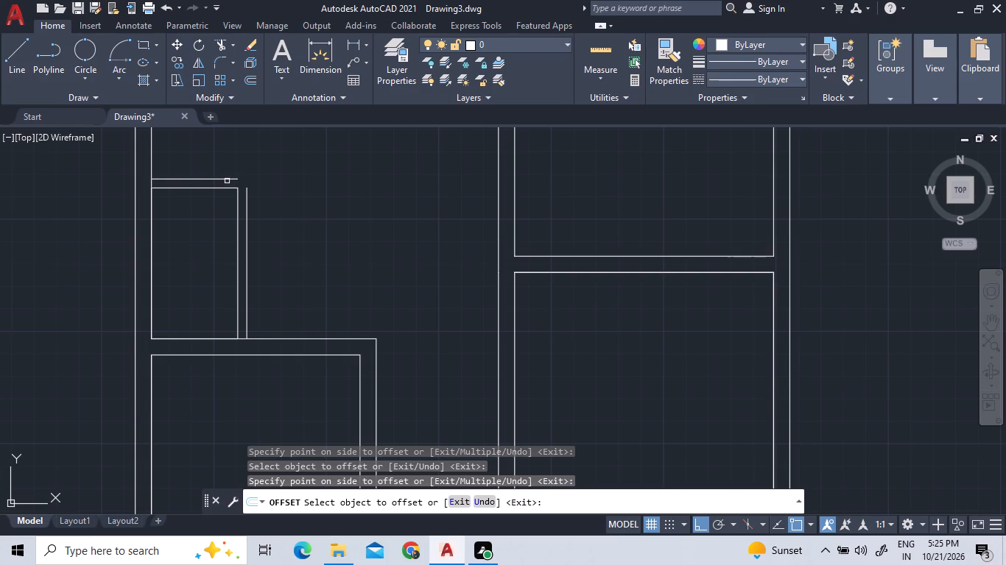
pyautogui.press('Escape')
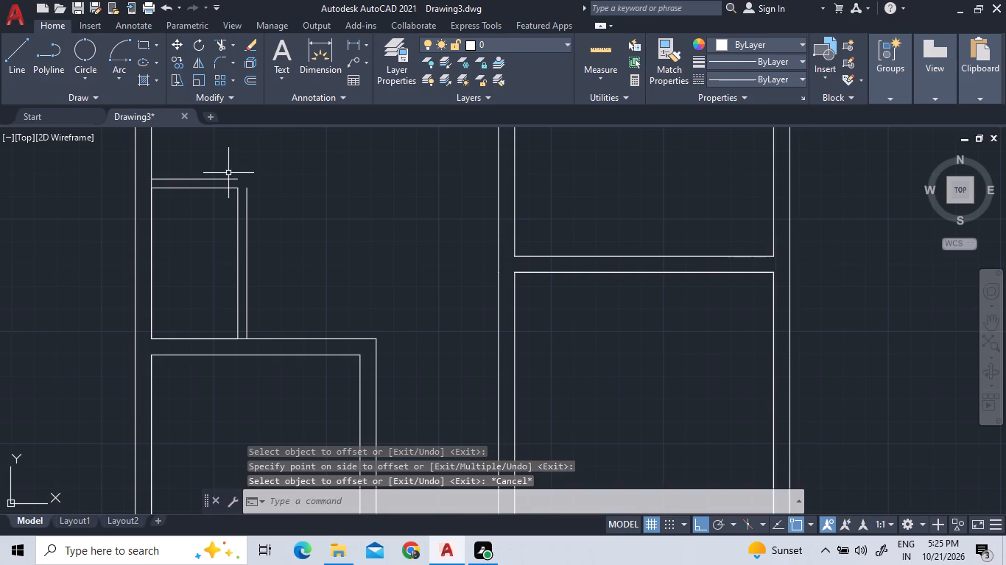
# Fillet the outer top and right wall lines of the 4' by 7' room into a closed corner.
pyautogui.press('d')
pyautogui.press('BackSpace')
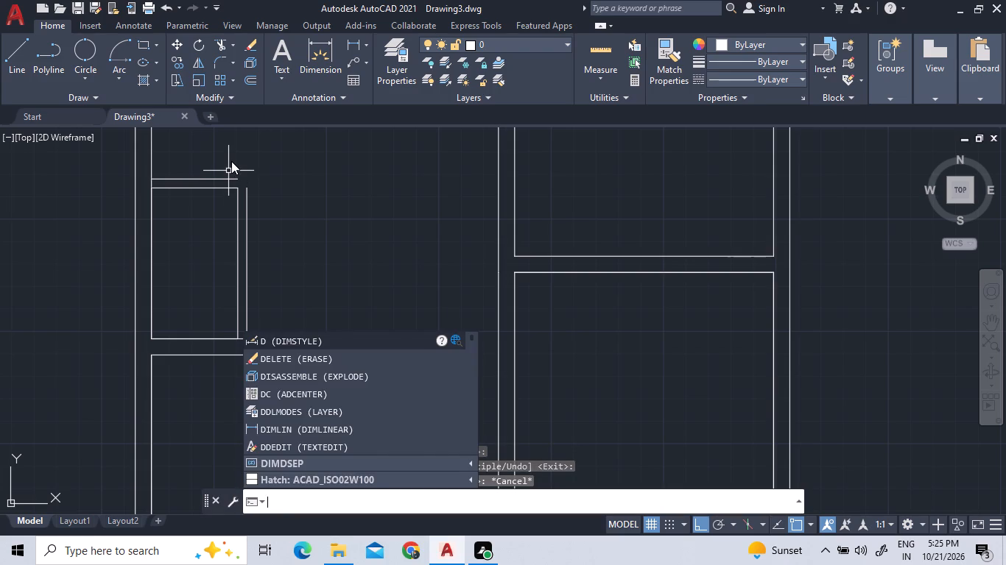
pyautogui.write('VF')
pyautogui.press('BackSpace')
pyautogui.press('BackSpace')
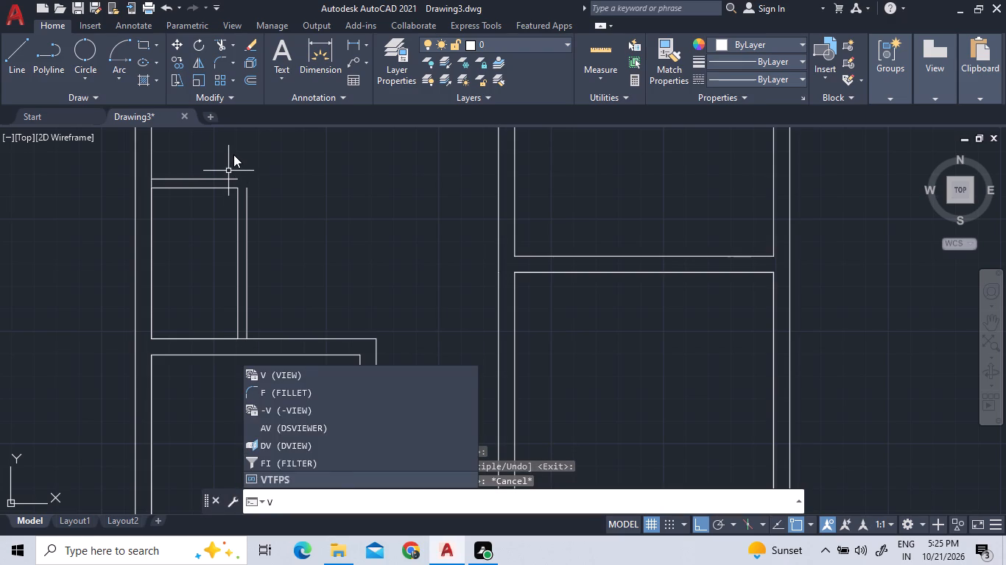
pyautogui.press('BackSpace')
pyautogui.write('F')
pyautogui.press('space')
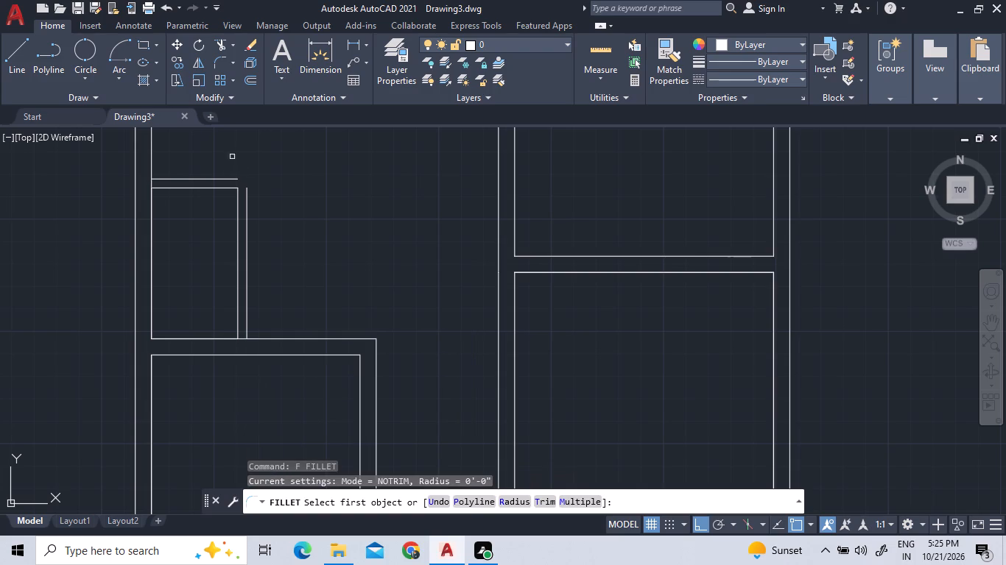
pyautogui.click(213, 177)
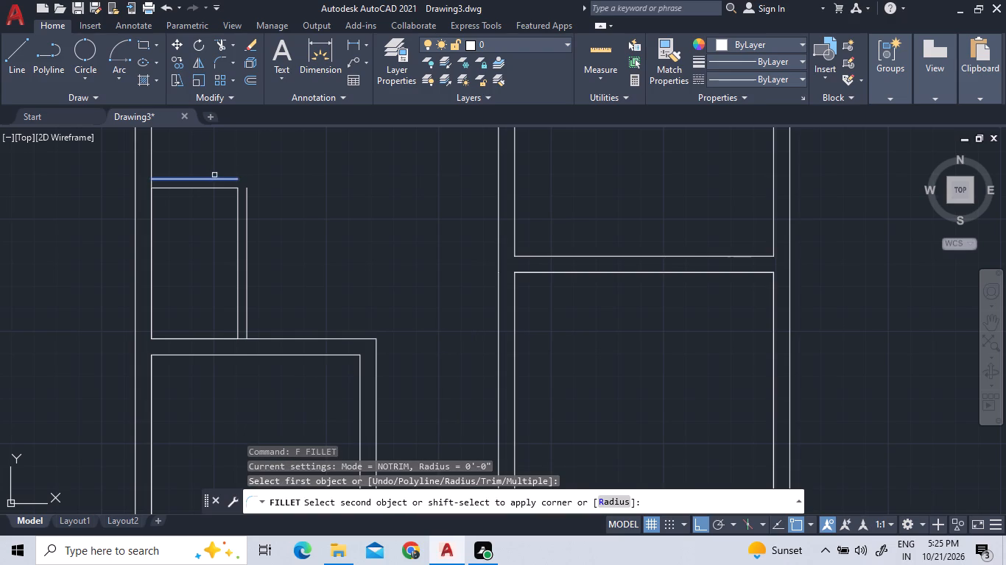
pyautogui.keyDown('shift'); pyautogui.click(245, 196); pyautogui.keyUp('shift')
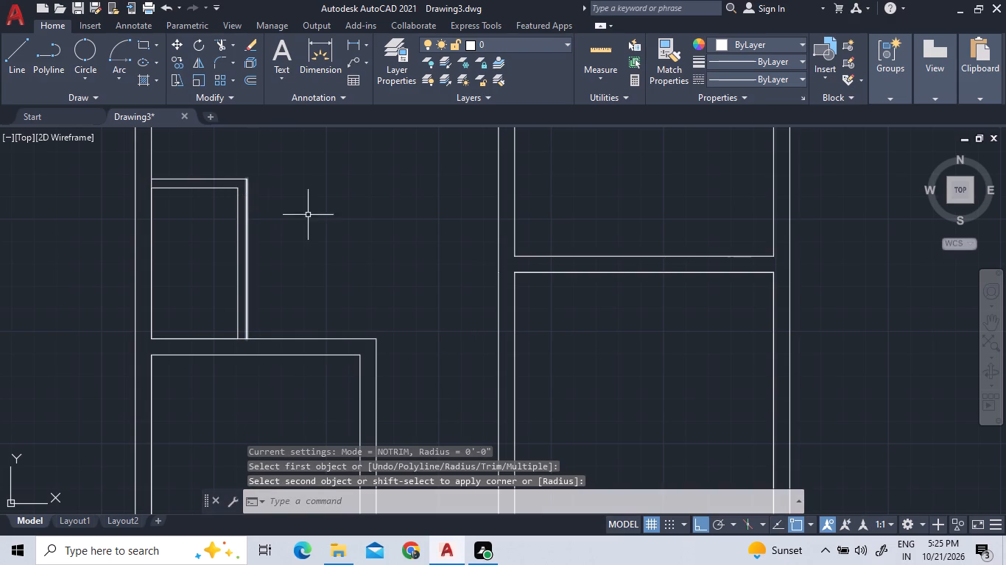
# Draw a 4' by 4' rectangle upward from where the 4' by 7' room's outer top wall line meets the left wall's inner line.
pyautogui.scroll(-1, 337, 225)
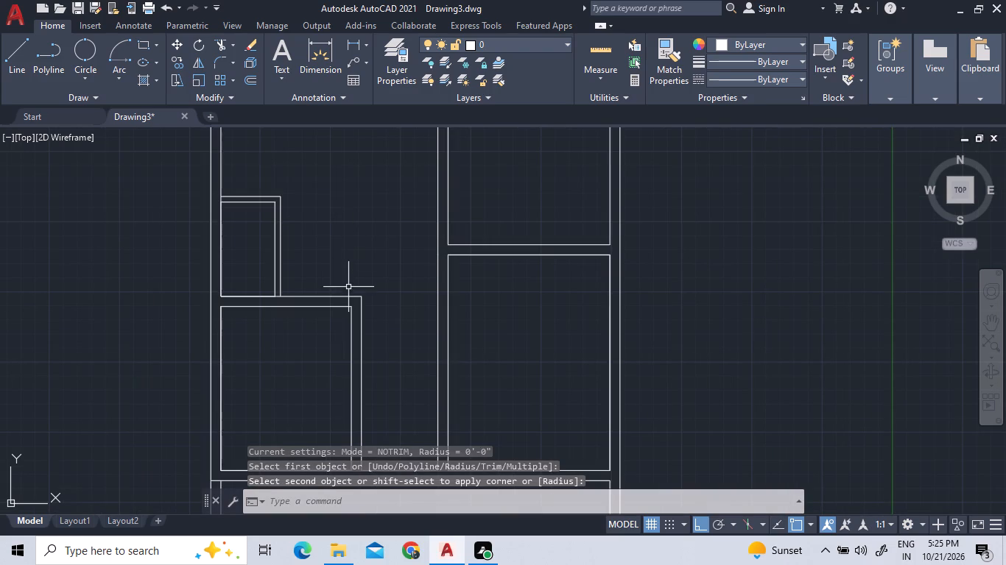
pyautogui.click(141, 44)
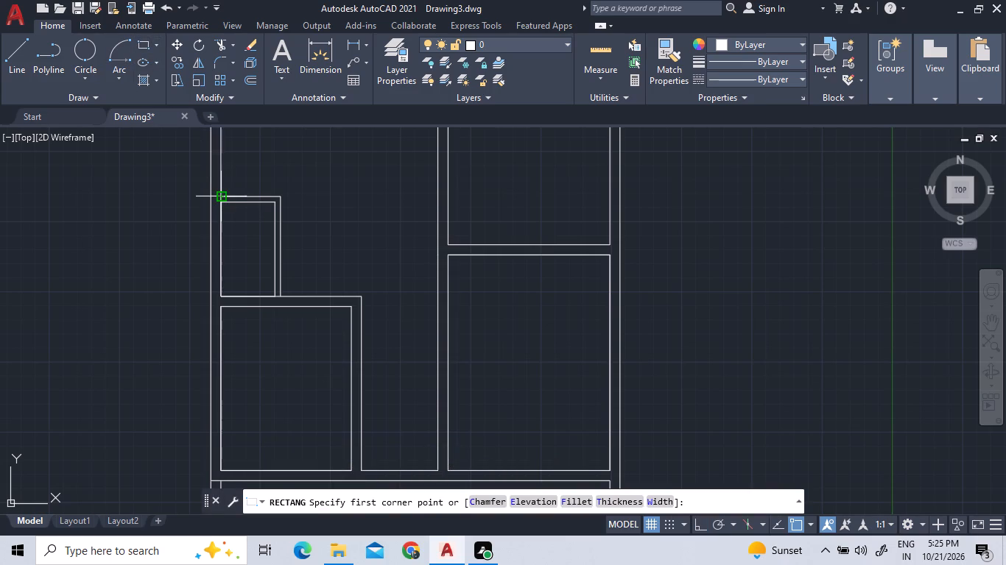
pyautogui.click(224, 193)
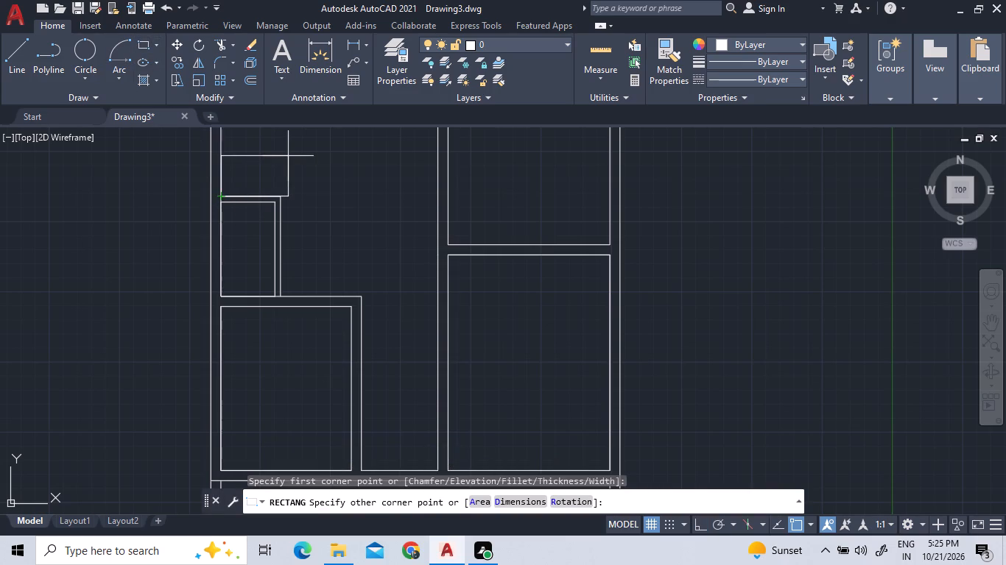
pyautogui.write('D')
pyautogui.press('space')
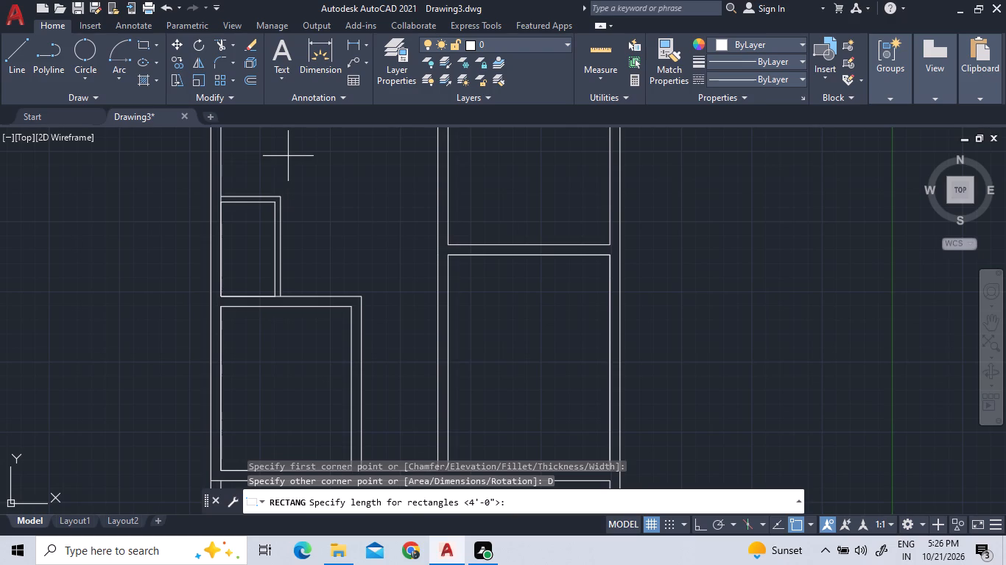
pyautogui.write("4'")
pyautogui.press('Return')
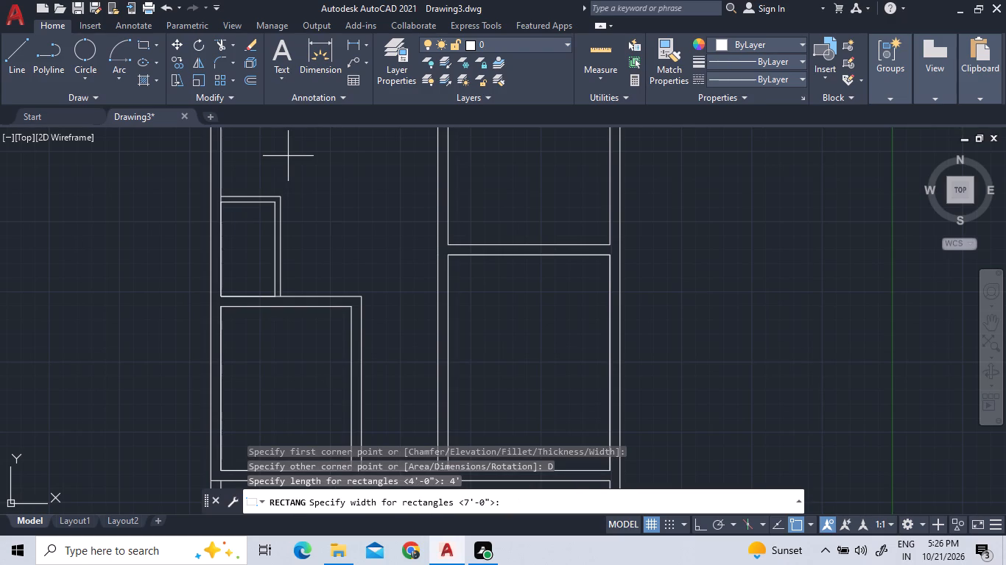
pyautogui.write("4'")
pyautogui.press('Return')
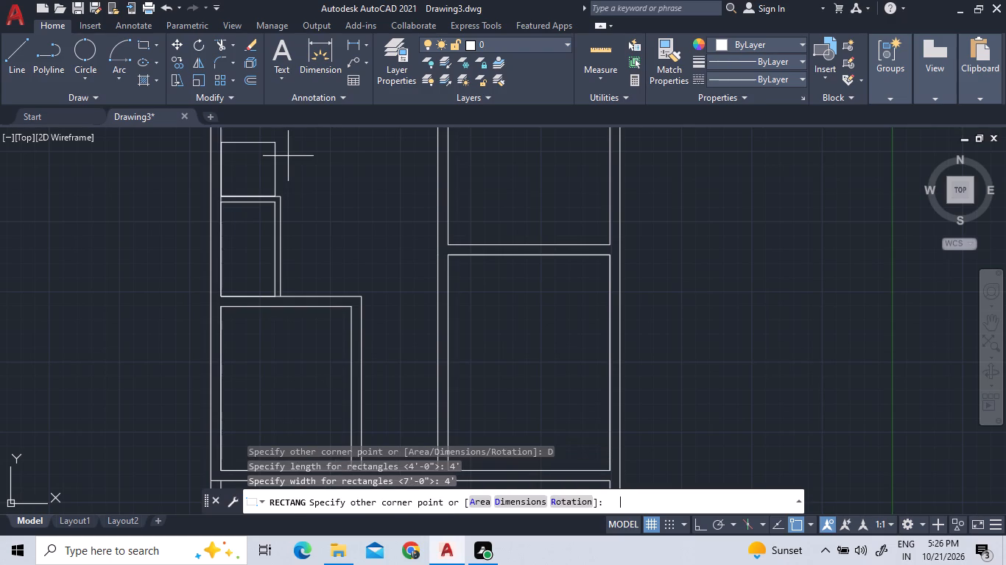
pyautogui.click(340, 193)
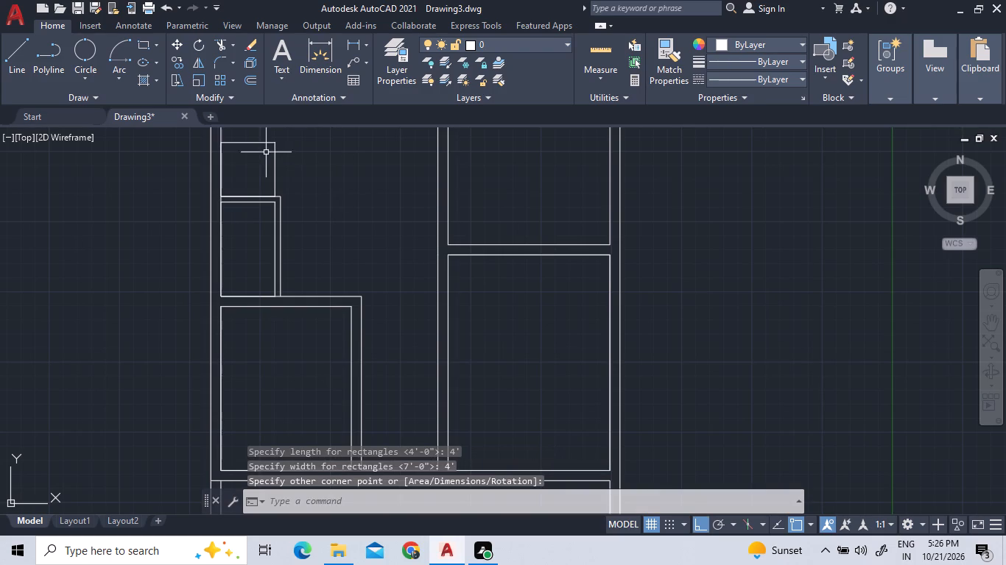
# Explode the new 4' by 4' rectangle into separate lines.
pyautogui.click(295, 170)
pyautogui.click(262, 158)
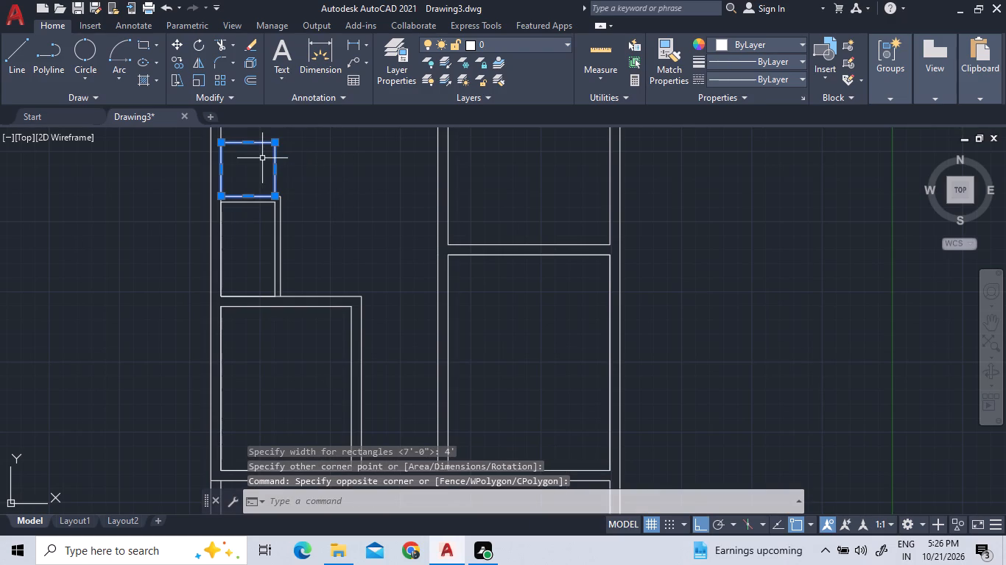
pyautogui.write('X')
pyautogui.press('space')
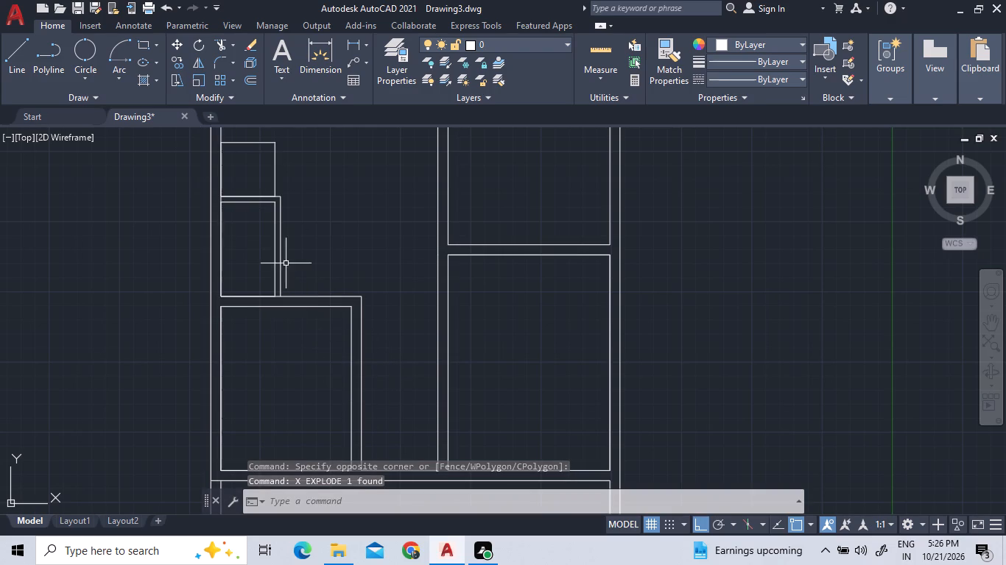
# Offset the top and right edges of the 4' by 4' room 5" outward to form its walls.
pyautogui.scroll(2, 249, 184)
pyautogui.click(326, 196)
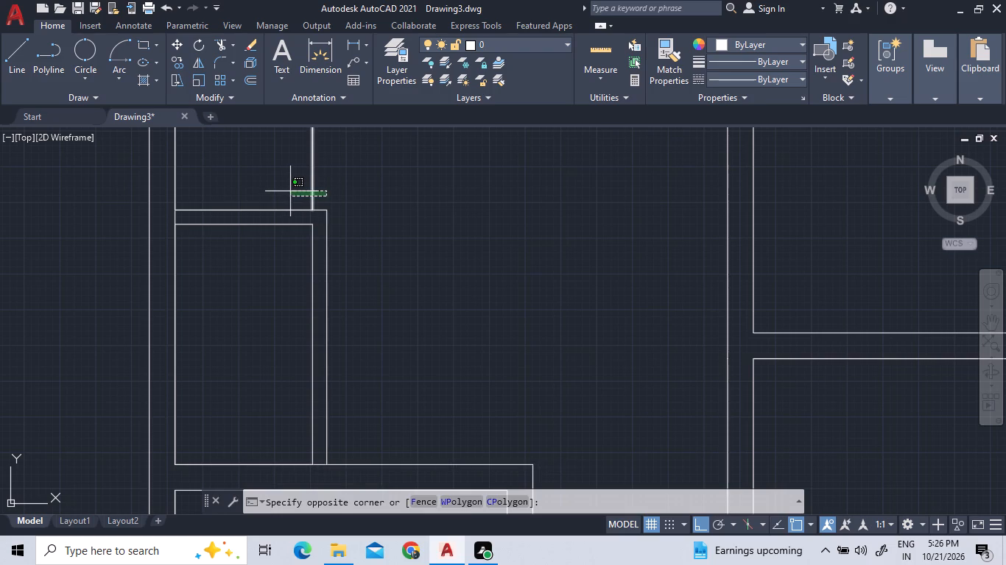
pyautogui.click(341, 191)
pyautogui.scroll(-1, 370, 258)
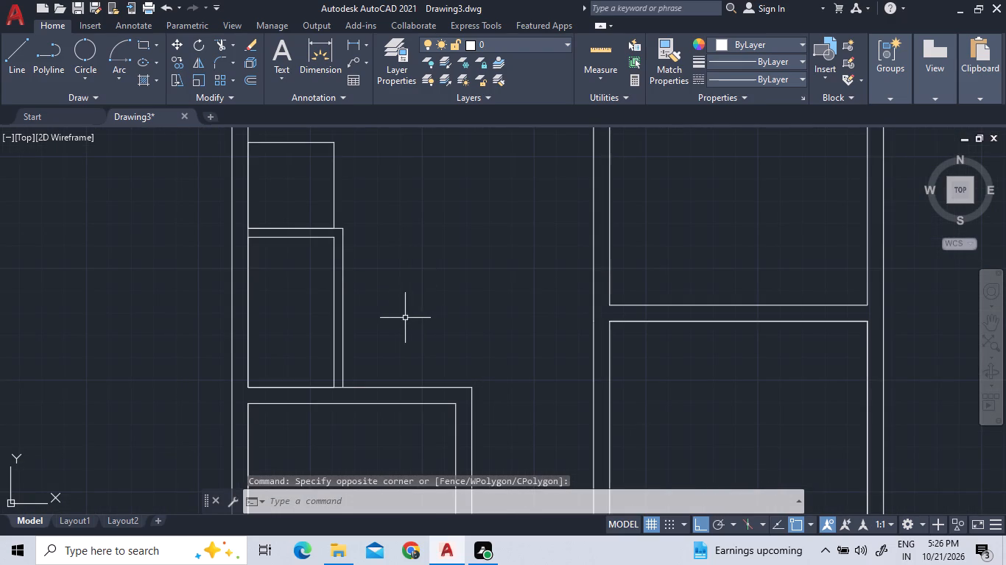
pyautogui.scroll(-1, 415, 370)
pyautogui.scroll(2, 343, 202)
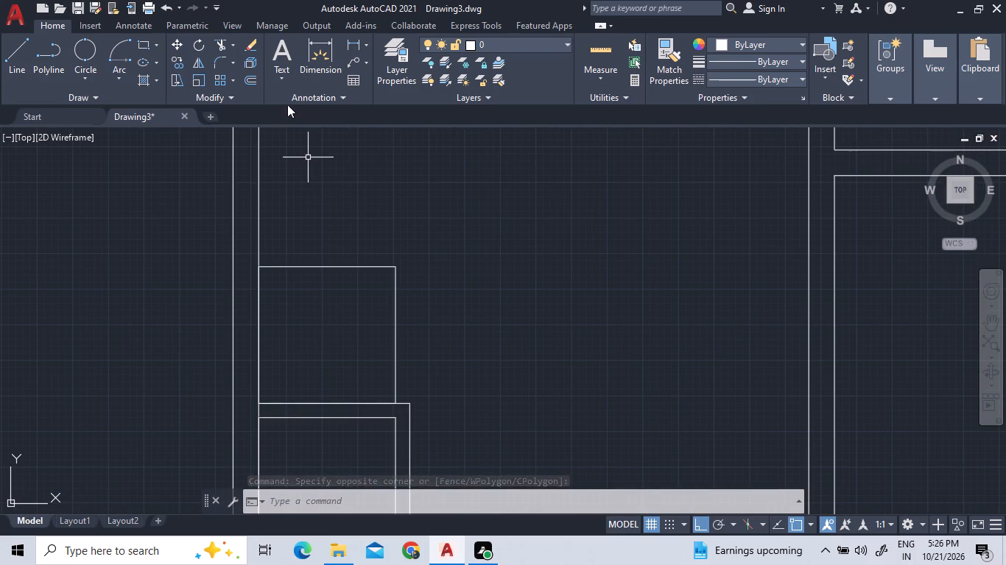
pyautogui.click(253, 79)
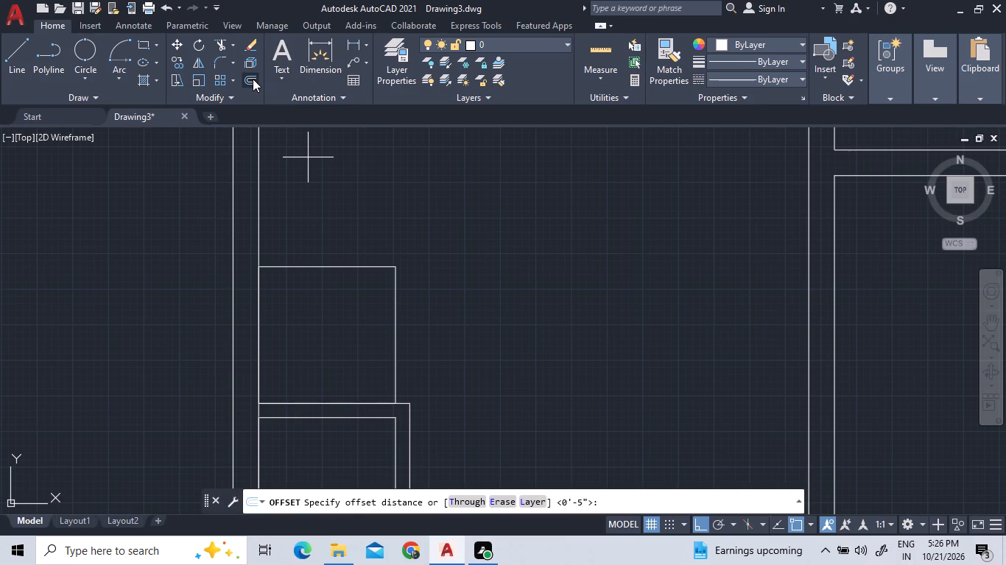
pyautogui.press('Return')
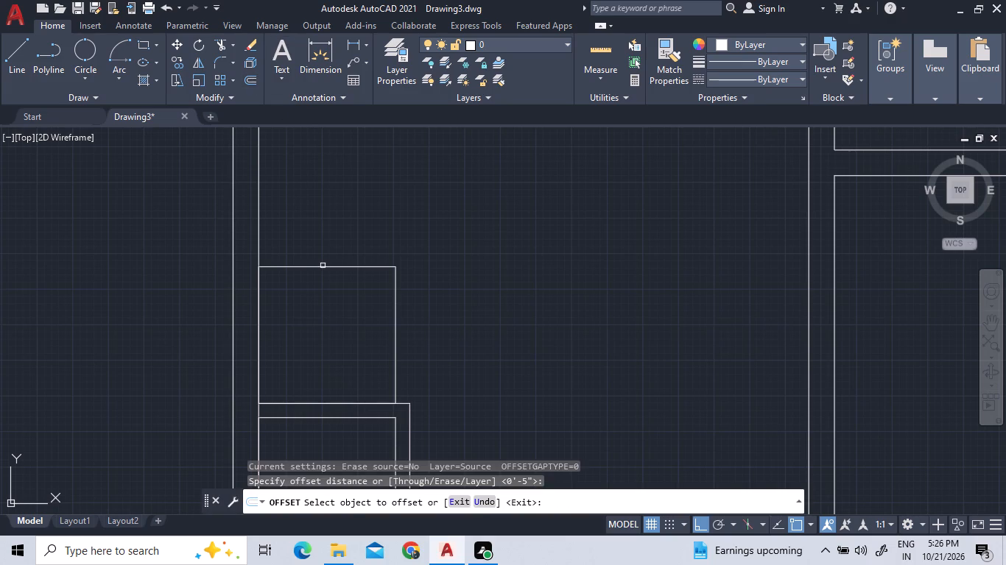
pyautogui.click(324, 268)
pyautogui.click(328, 251)
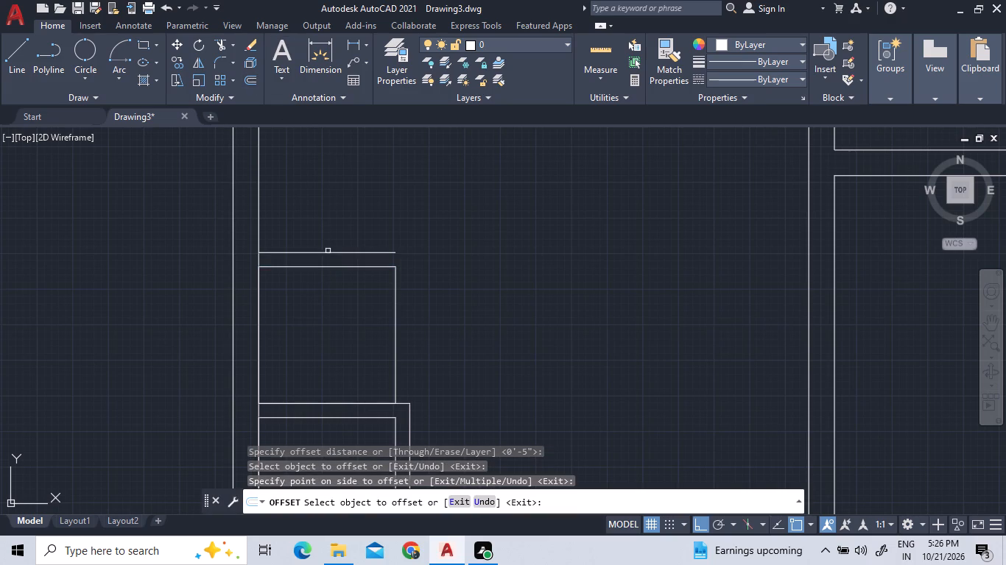
pyautogui.click(396, 296)
pyautogui.click(397, 296)
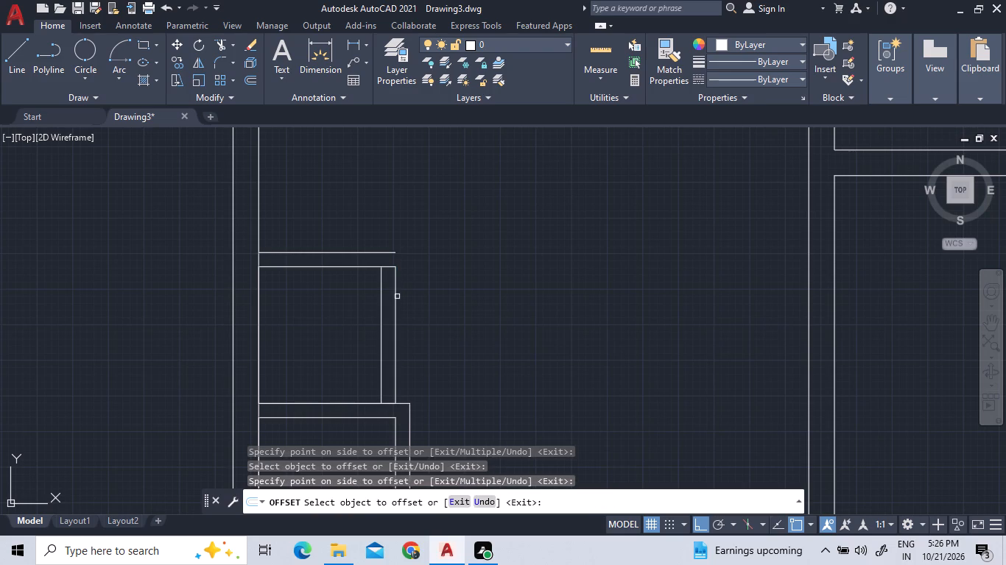
pyautogui.click(397, 296)
pyautogui.click(405, 296)
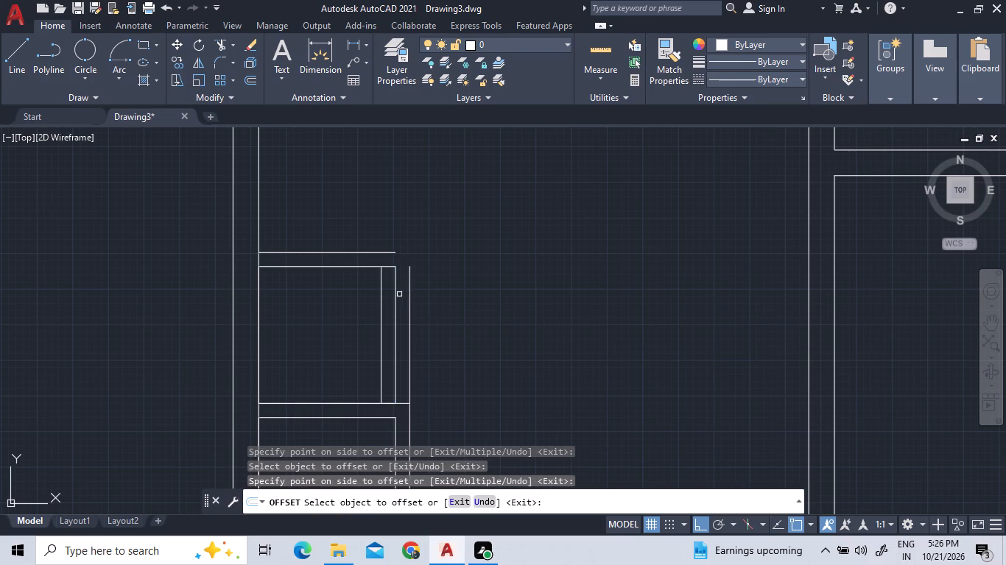
pyautogui.rightClick(386, 293)
# Delete the stray offset line just inside the right edge of the 4' by 4' room.
pyautogui.doubleClick(393, 298)
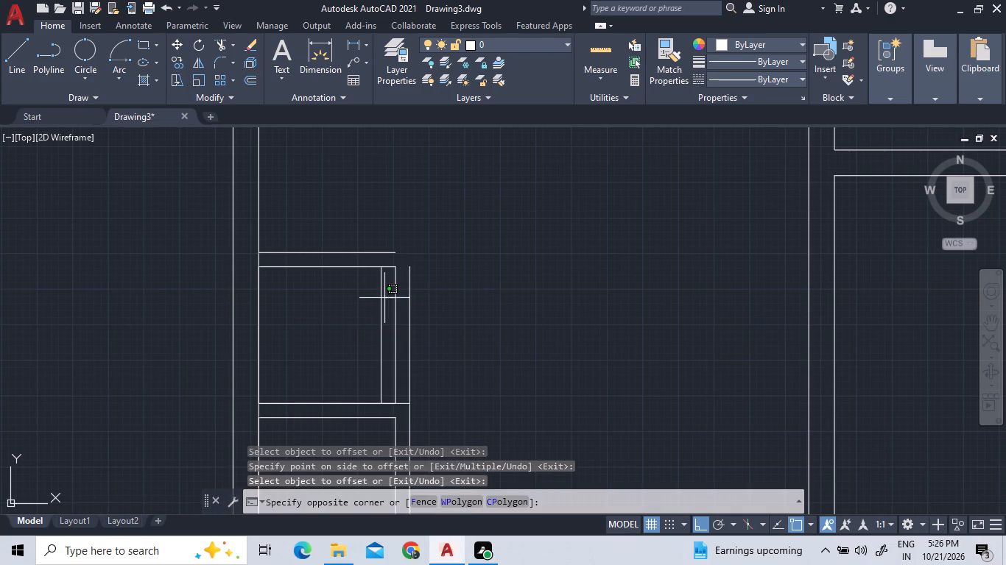
pyautogui.click(372, 292)
pyautogui.press('Delete')
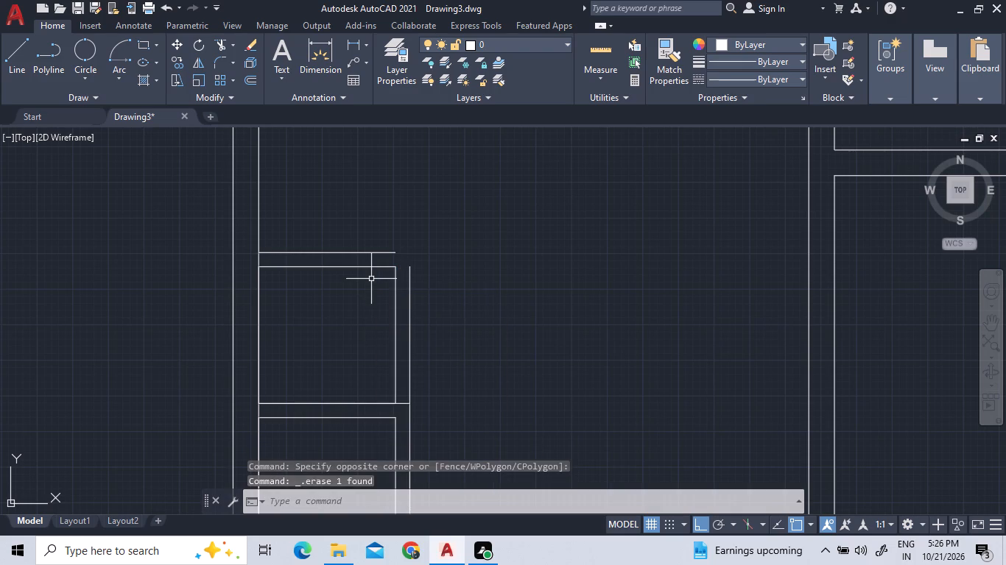
# Fillet the outer top and right wall lines of the 4' by 4' room into a closed corner.
pyautogui.press('f')
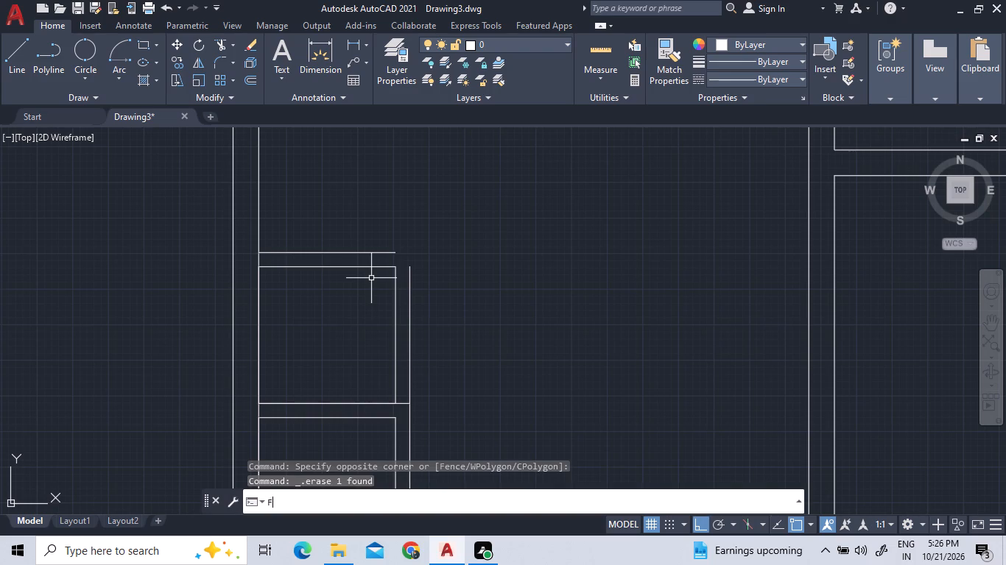
pyautogui.press('Return')
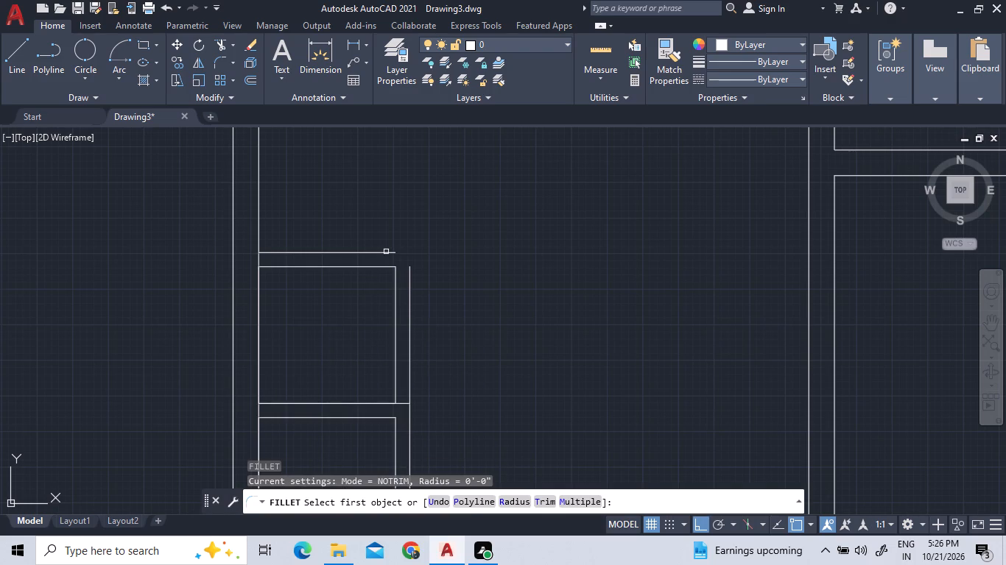
pyautogui.click(386, 252)
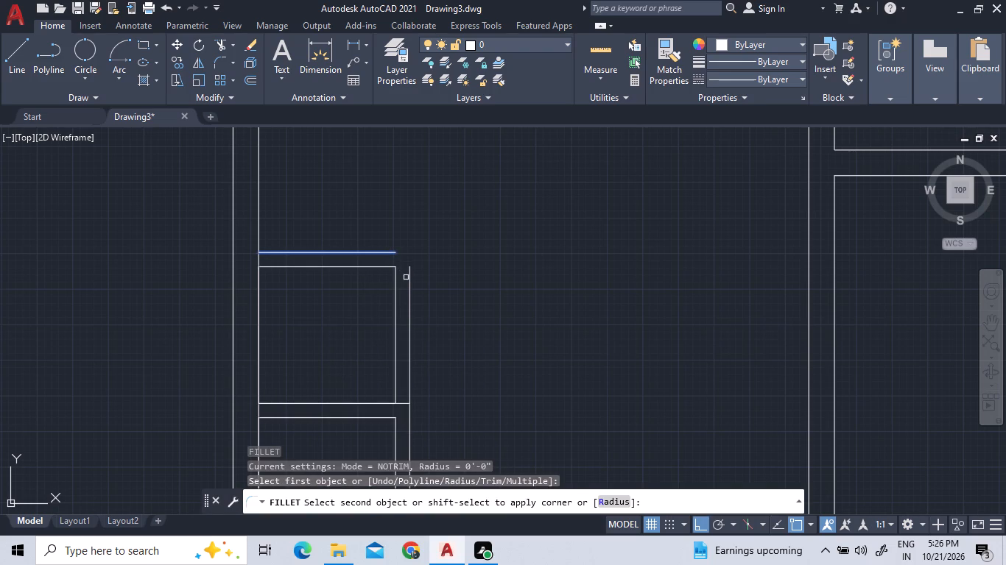
pyautogui.keyDown('shift'); pyautogui.click(406, 277); pyautogui.keyUp('shift')
pyautogui.keyDown('shift'); pyautogui.click(410, 277); pyautogui.keyUp('shift')
# Trim the line pieces crossing the wall junctions at the right and left ends of the two small rooms' walls.
pyautogui.scroll(-1, 474, 294)
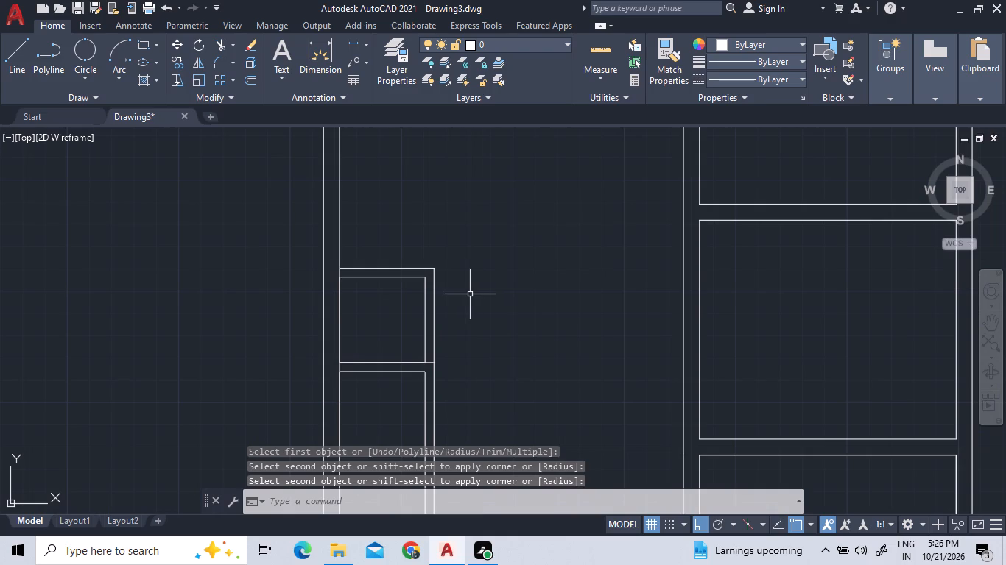
pyautogui.scroll(-2, 459, 319)
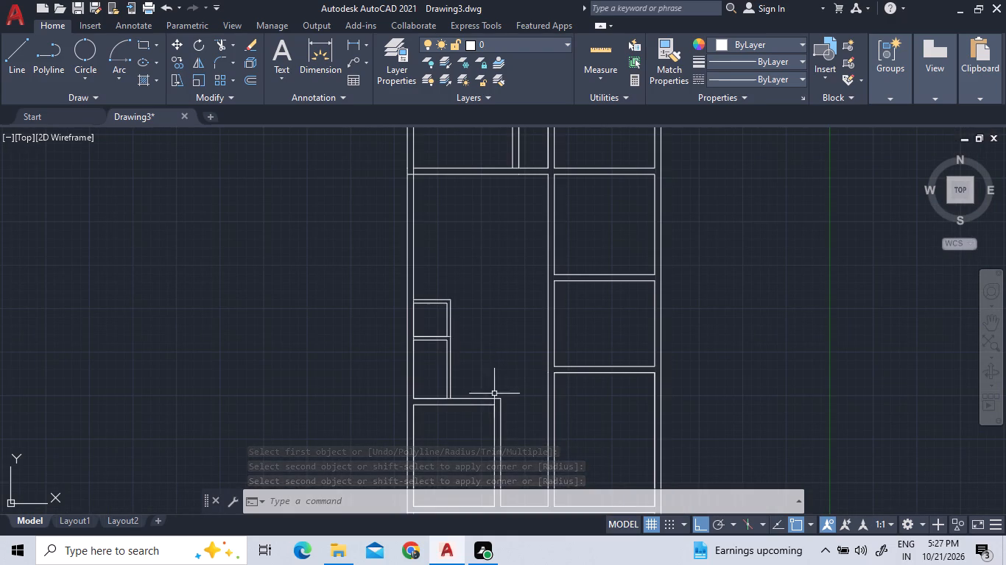
pyautogui.scroll(3, 497, 402)
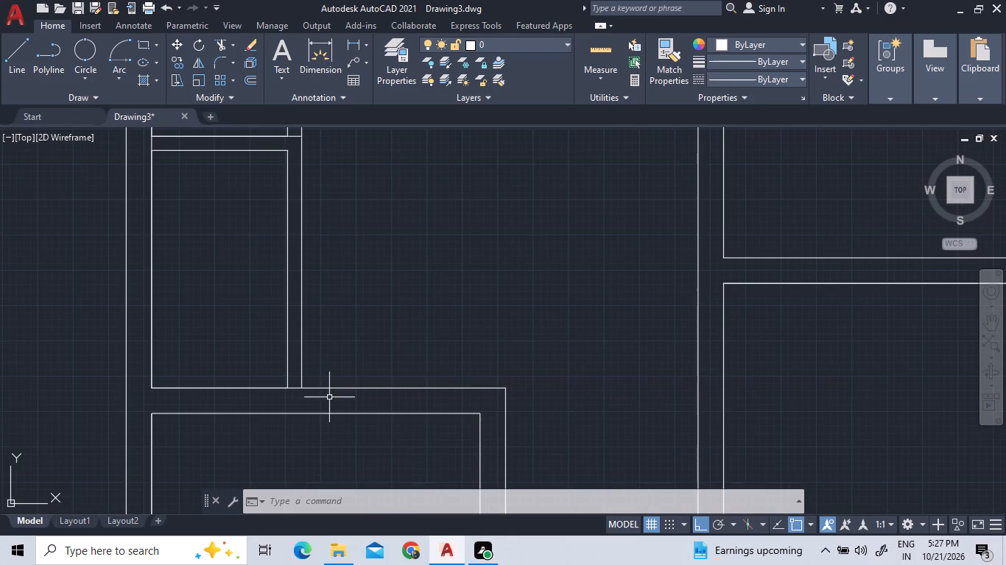
pyautogui.scroll(-1, 366, 477)
pyautogui.click(219, 46)
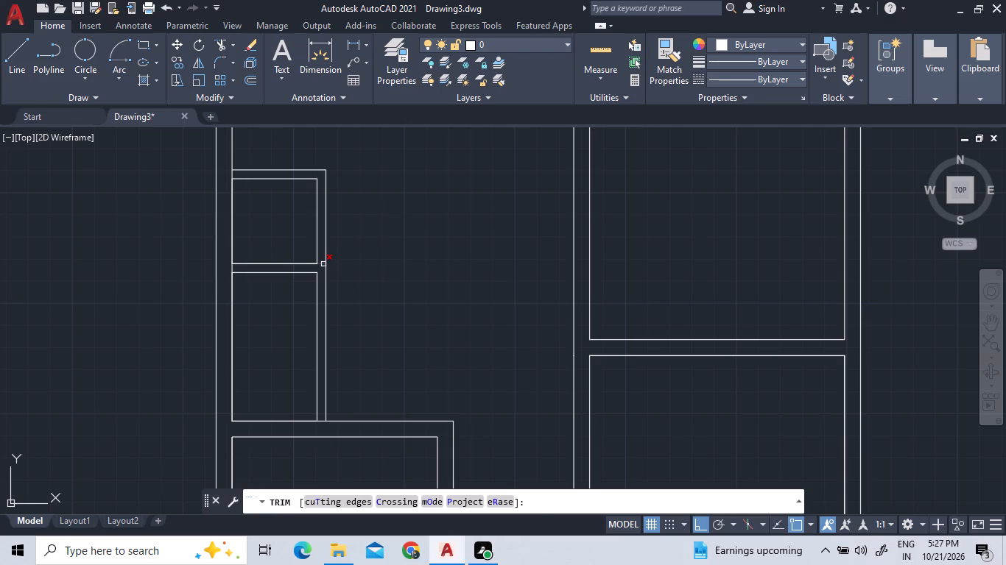
pyautogui.click(323, 264)
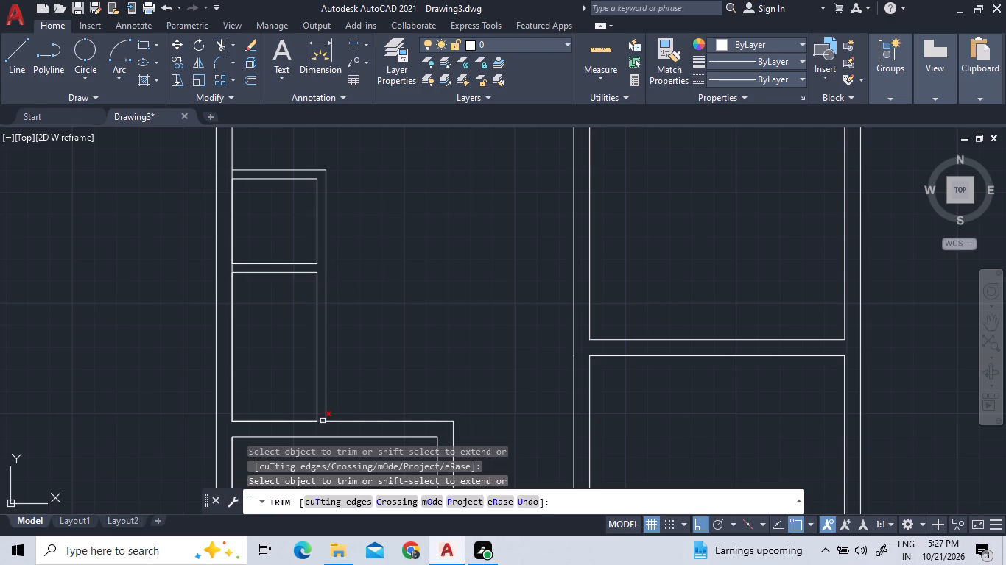
pyautogui.click(323, 421)
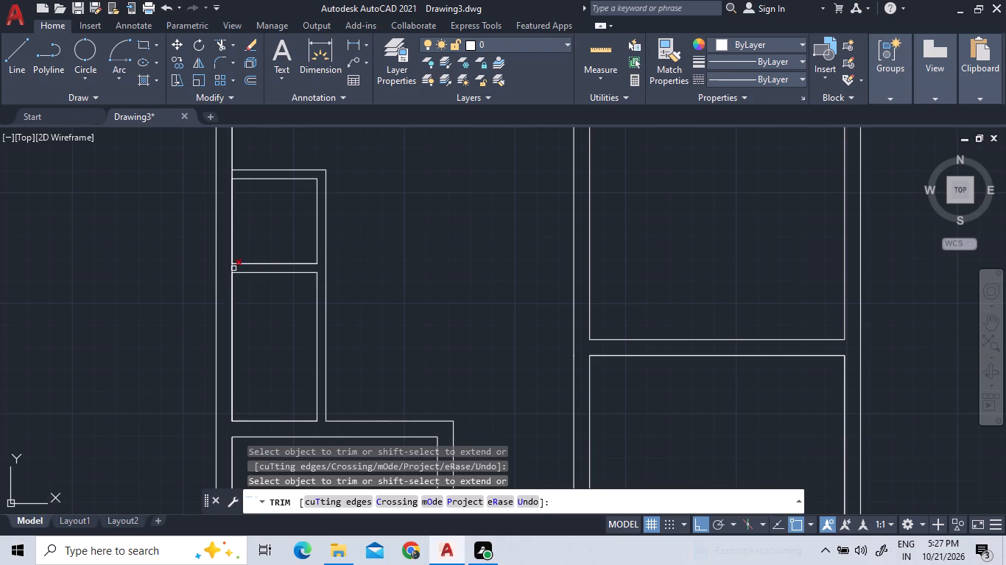
pyautogui.click(231, 269)
pyautogui.click(233, 175)
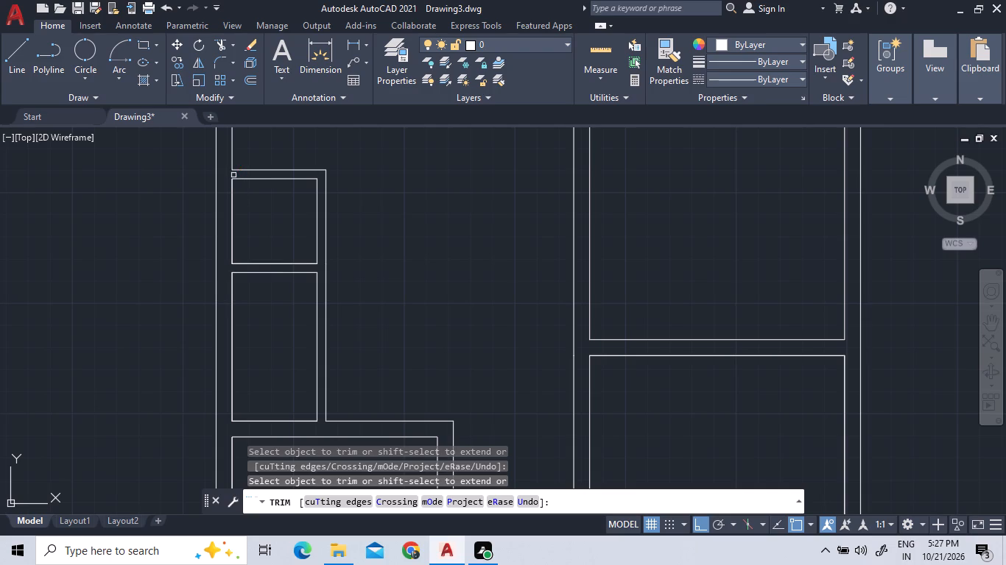
pyautogui.rightClick(371, 205)
pyautogui.click(397, 216)
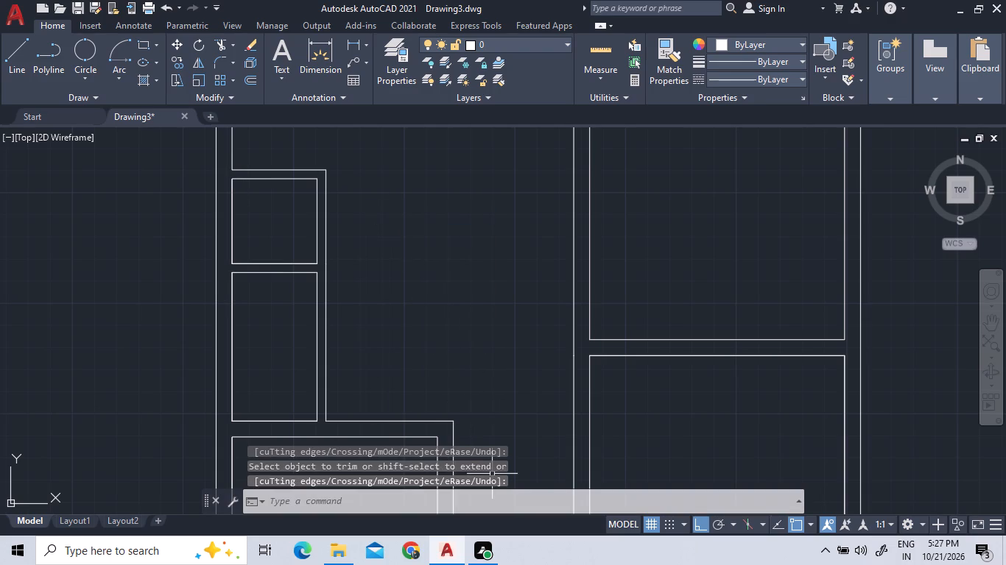
# Extend the 4' by 4' room's inner top line to its outer right wall line.
pyautogui.scroll(2, 317, 159)
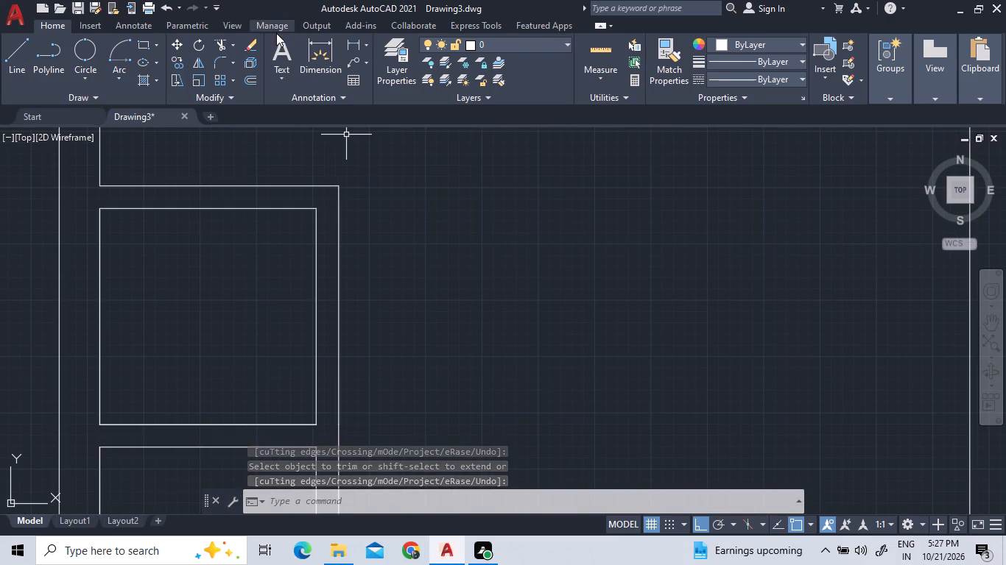
pyautogui.click(233, 46)
pyautogui.click(264, 96)
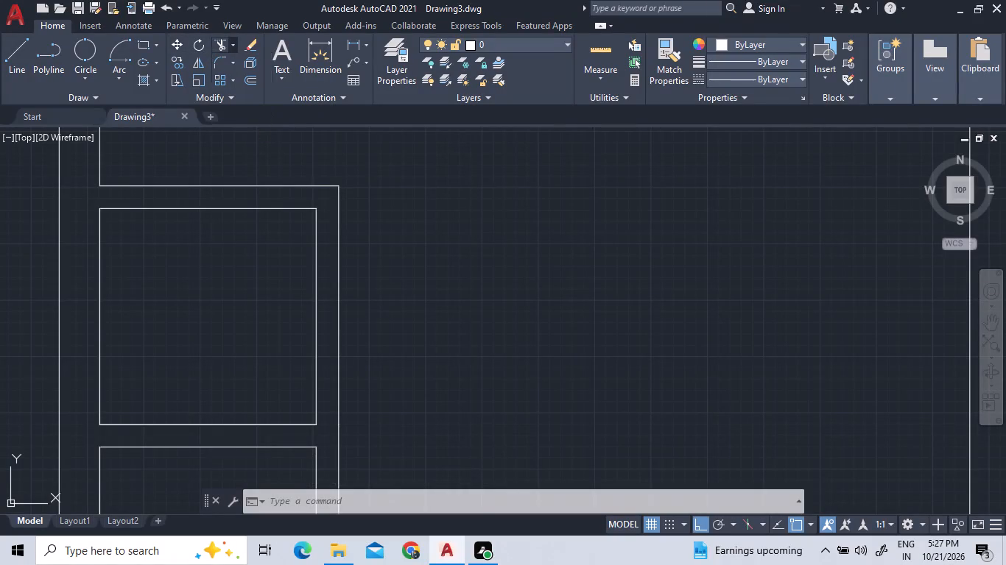
pyautogui.click(311, 208)
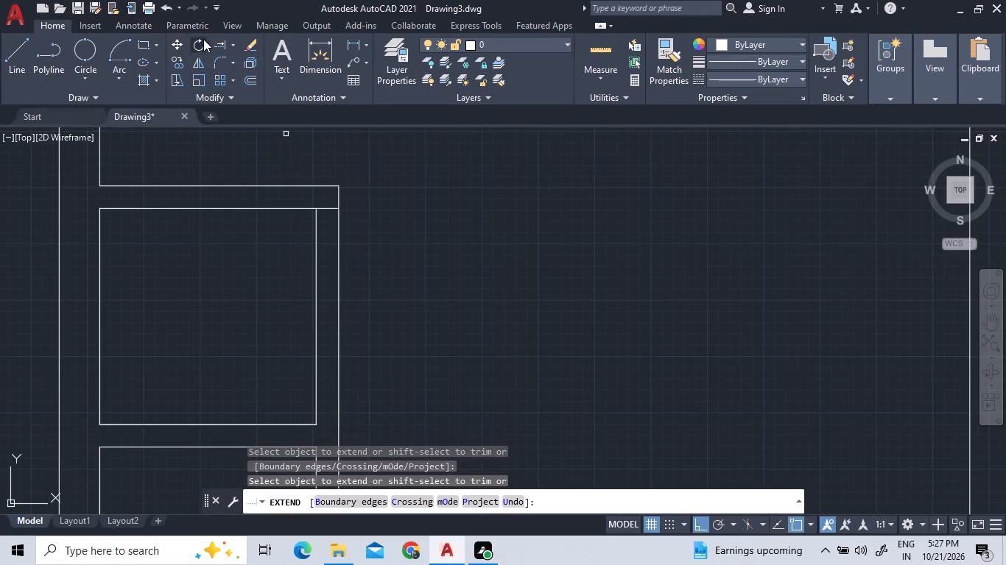
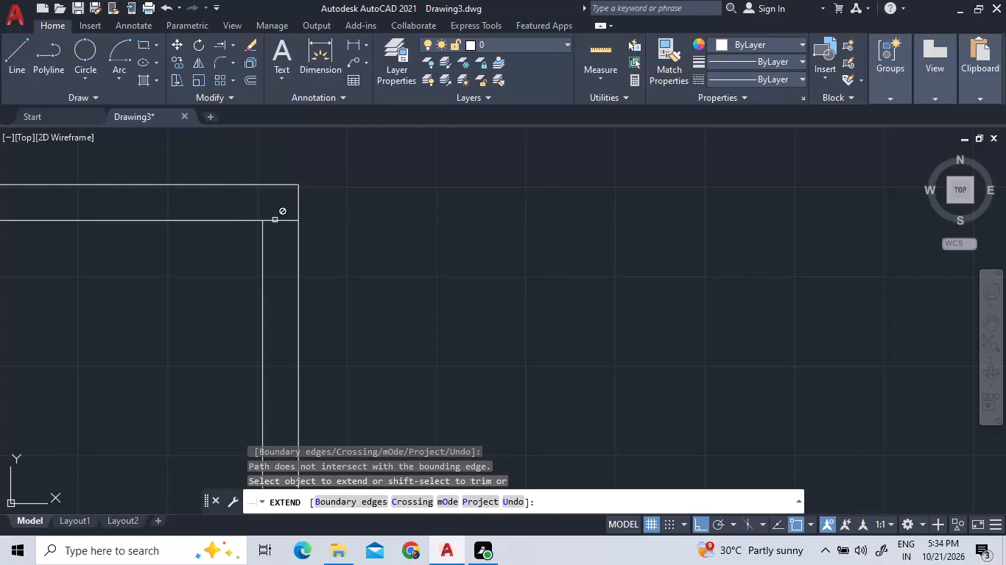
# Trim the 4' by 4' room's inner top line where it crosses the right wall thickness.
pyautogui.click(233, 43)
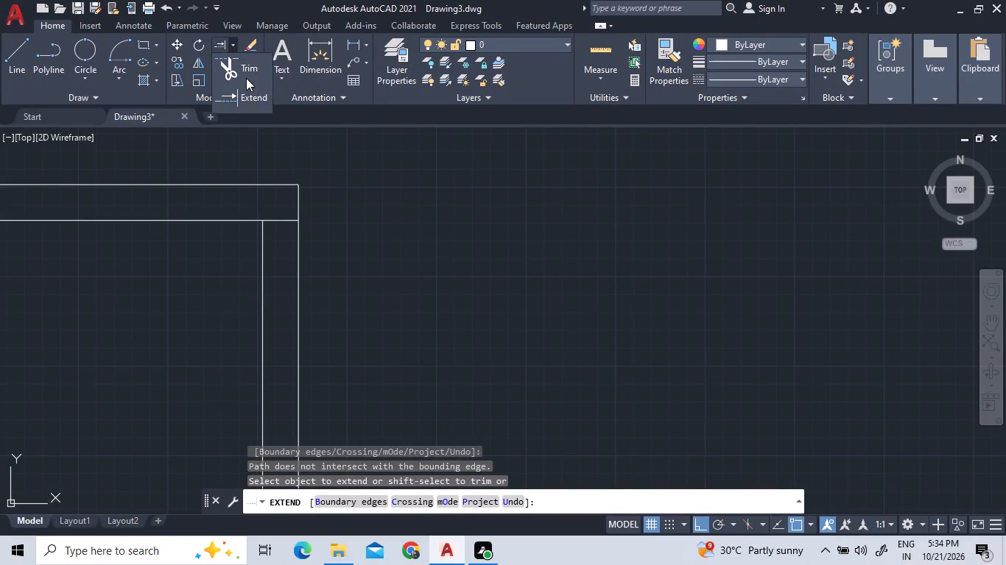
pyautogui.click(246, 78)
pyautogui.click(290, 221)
# Extend the 4' by 4' room's inner top line to its outer right wall line.
pyautogui.scroll(-3, 281, 220)
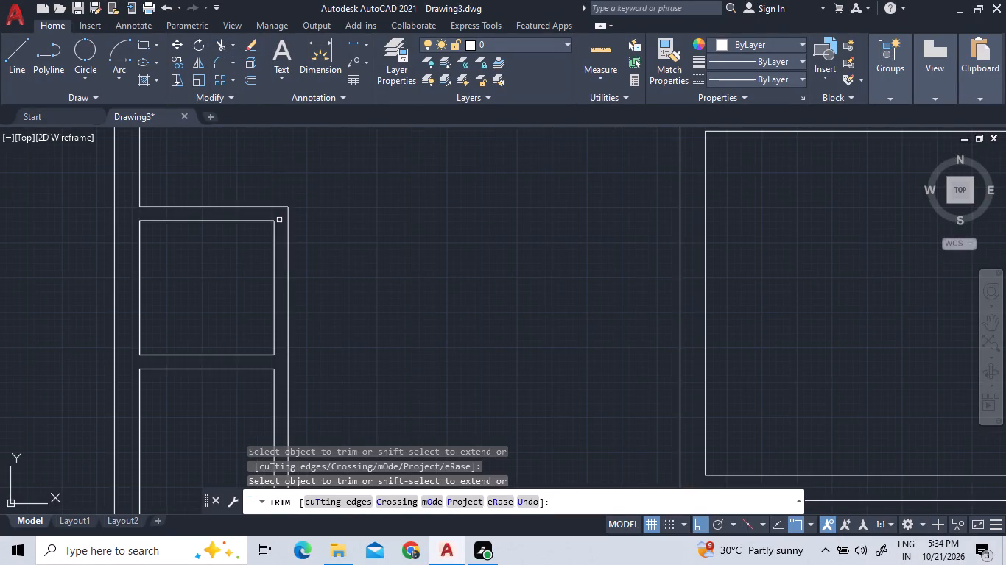
pyautogui.scroll(-2, 381, 190)
pyautogui.moveTo(433, 229); pyautogui.dragTo(310, 310, button='middle')
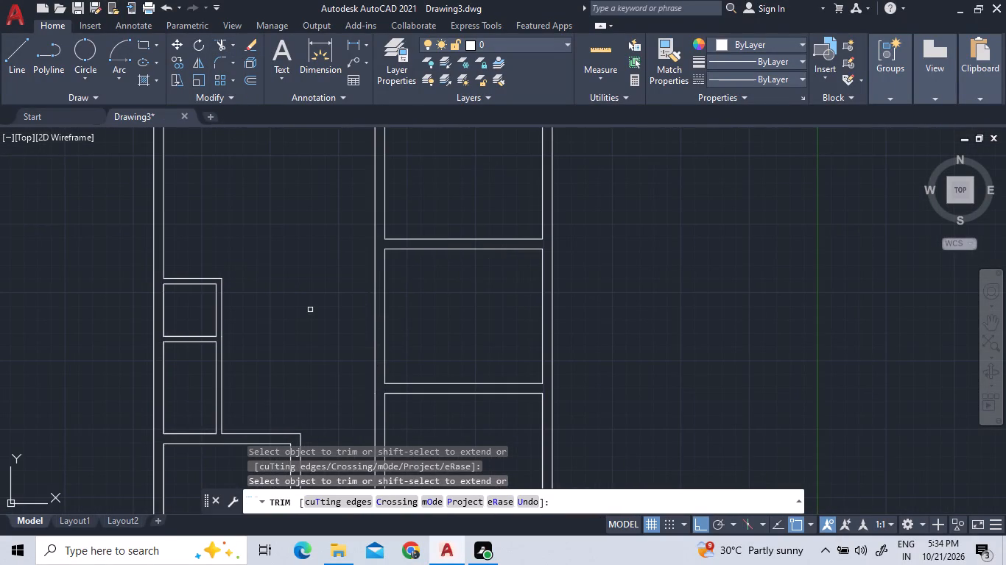
pyautogui.scroll(1, 300, 308)
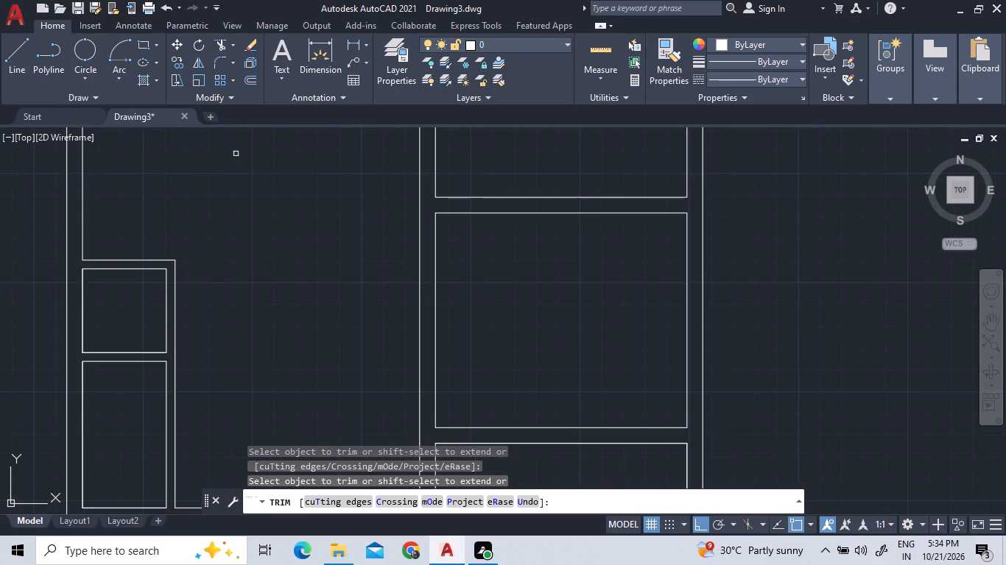
pyautogui.click(232, 49)
pyautogui.click(242, 107)
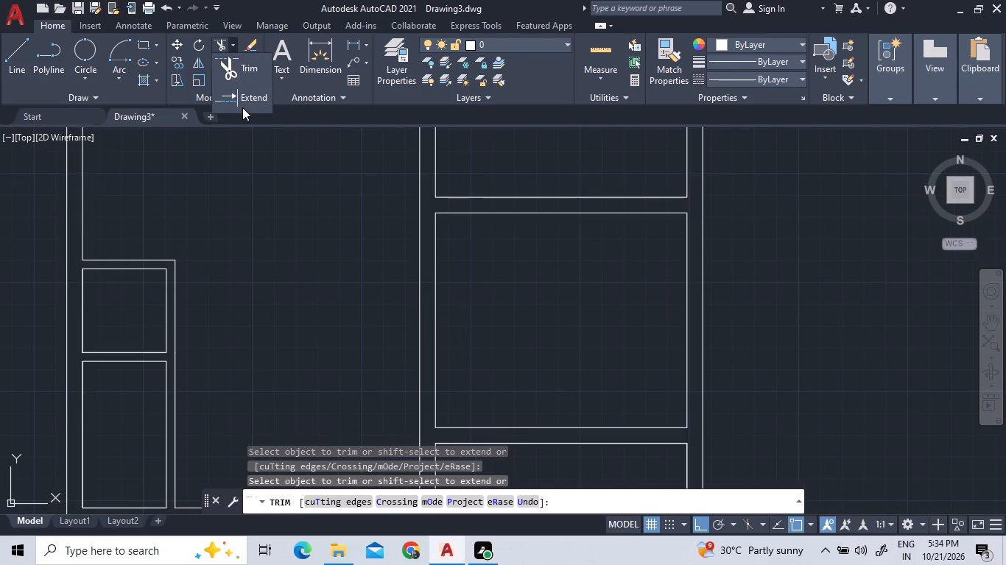
pyautogui.click(162, 269)
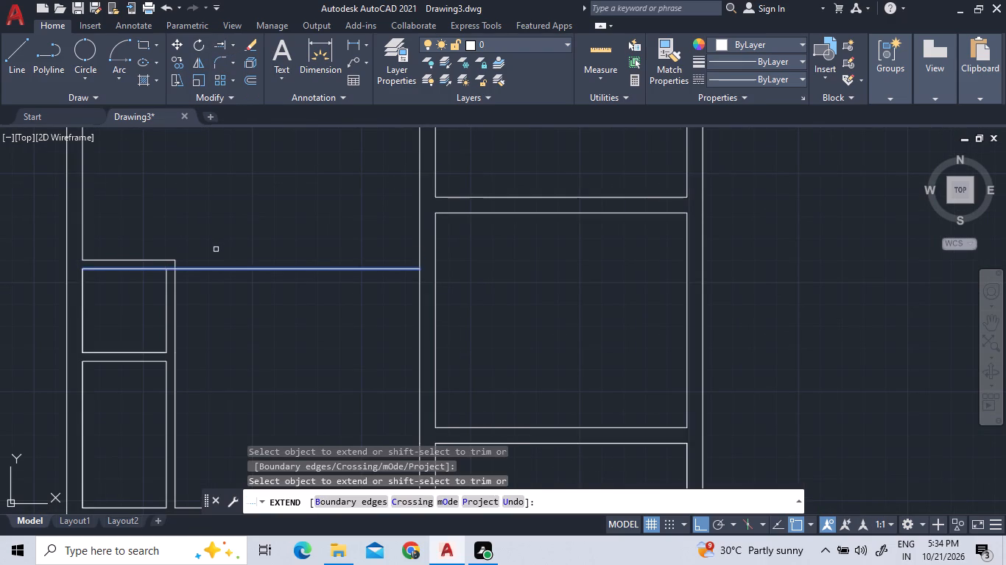
pyautogui.rightClick(218, 236)
pyautogui.click(253, 247)
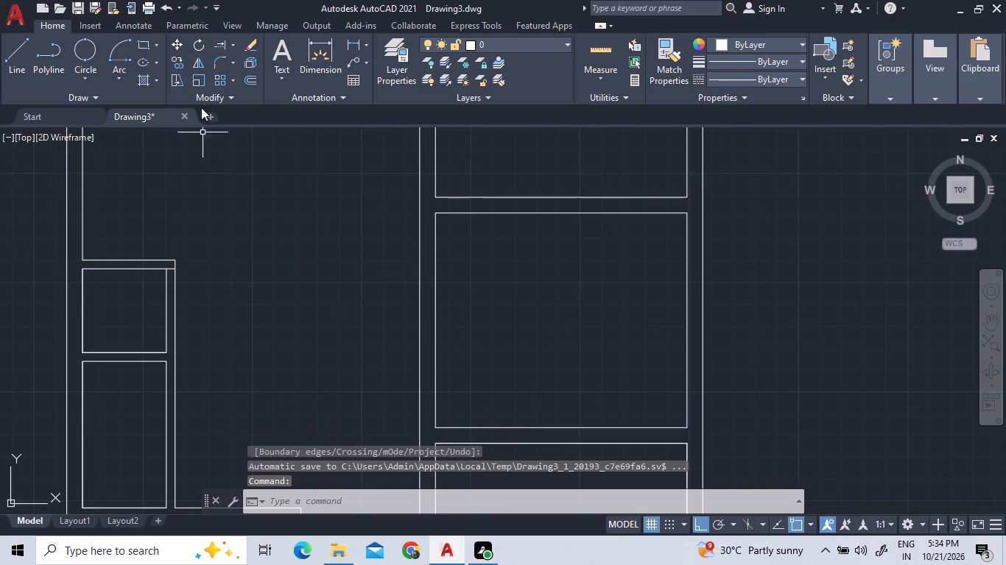
# Draw short lines across the 4' by 4' room's top wall at its right and left inner corners.
pyautogui.click(24, 65)
pyautogui.scroll(4, 172, 269)
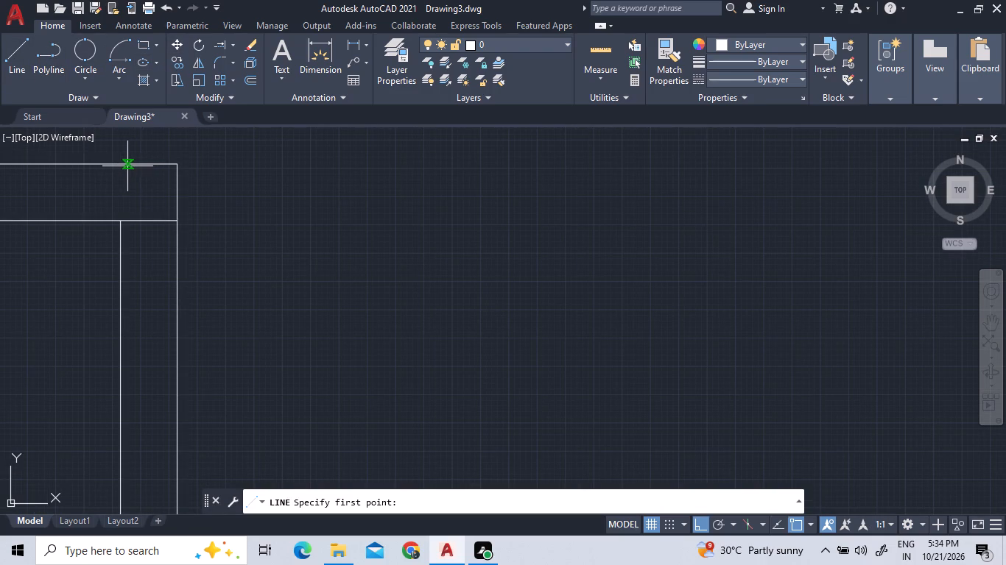
pyautogui.click(121, 224)
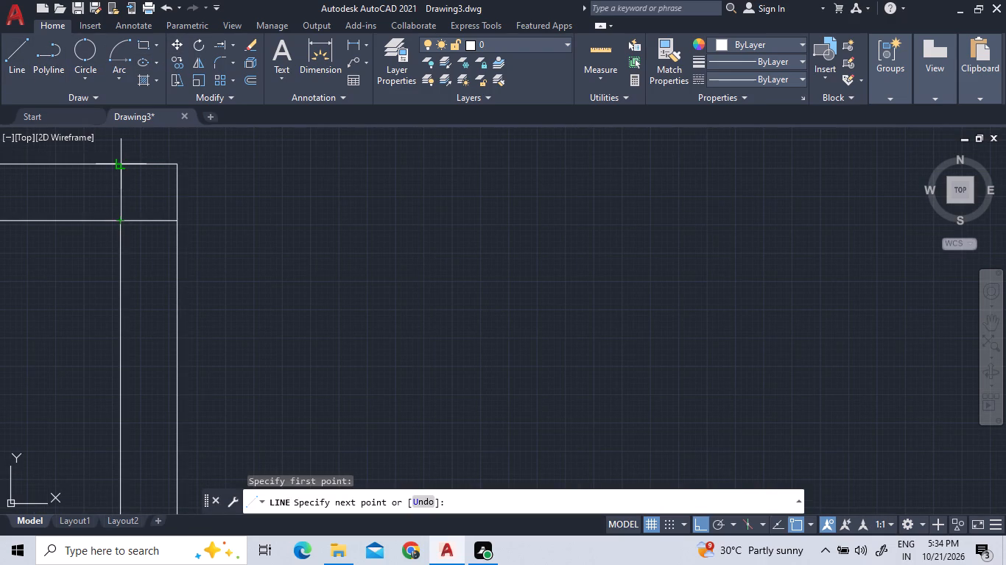
pyautogui.click(118, 165)
pyautogui.rightClick(147, 178)
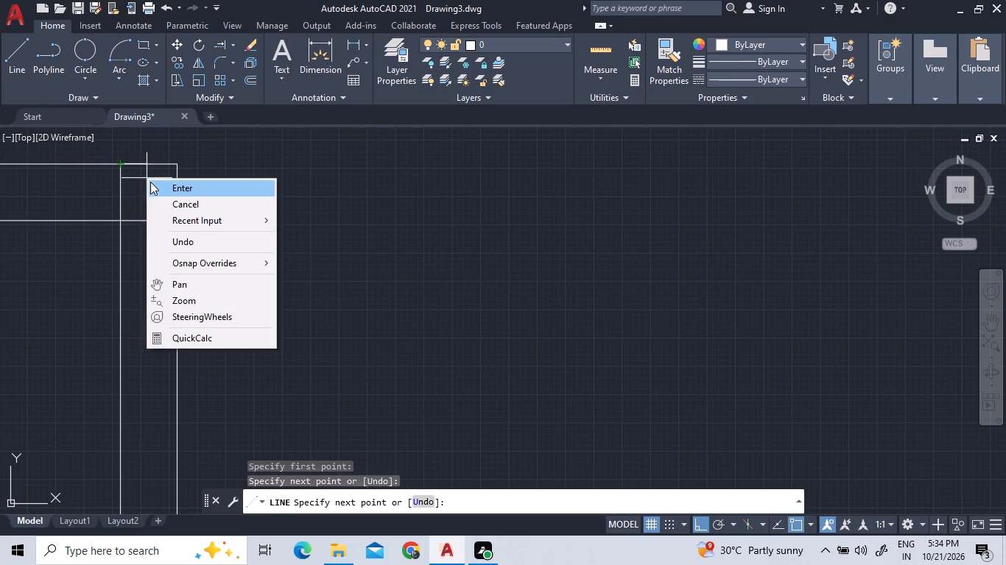
pyautogui.click(160, 186)
pyautogui.scroll(-2, 205, 219)
pyautogui.moveTo(228, 216); pyautogui.dragTo(233, 235, button='middle')
pyautogui.scroll(-3, 231, 228)
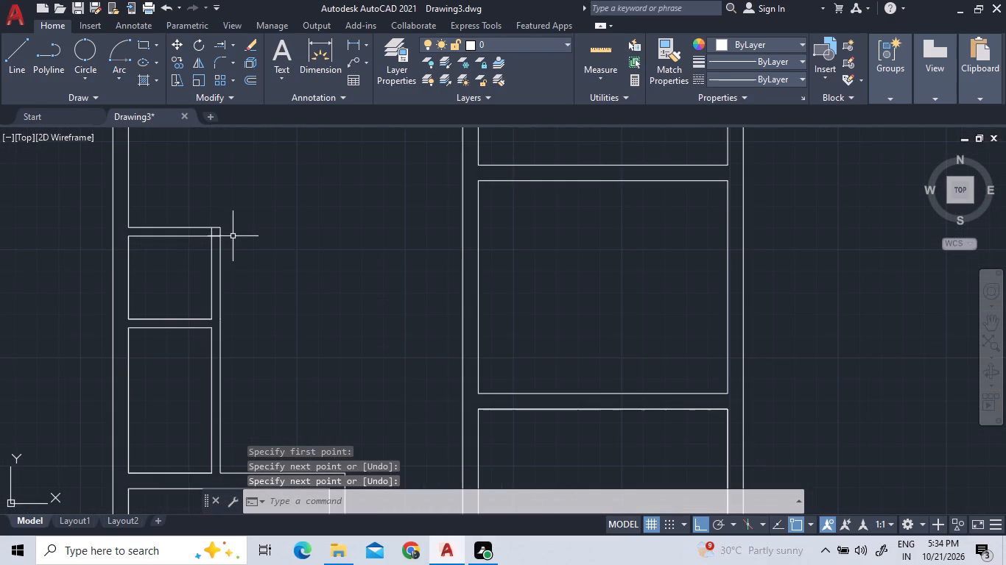
pyautogui.click(14, 47)
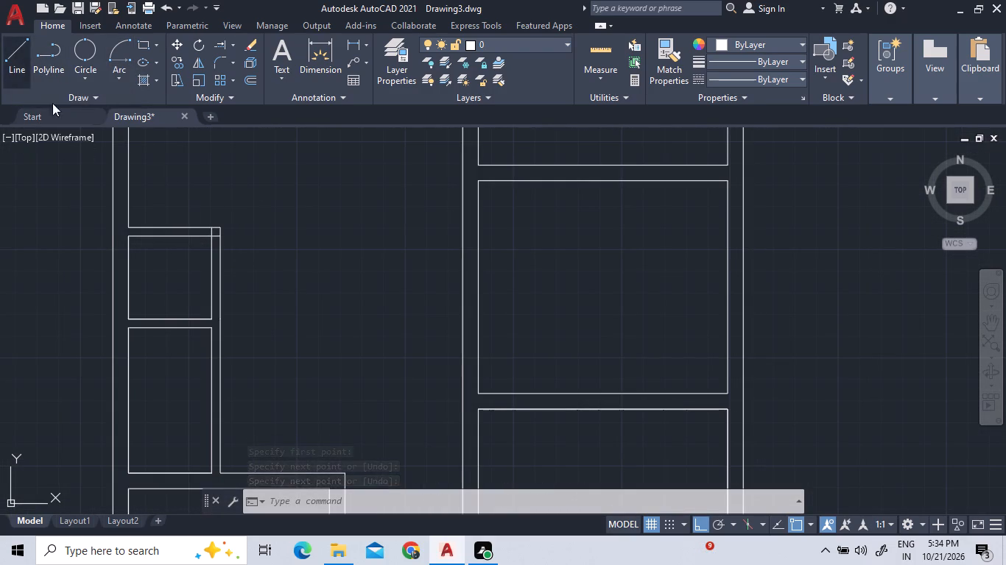
pyautogui.scroll(4, 115, 210)
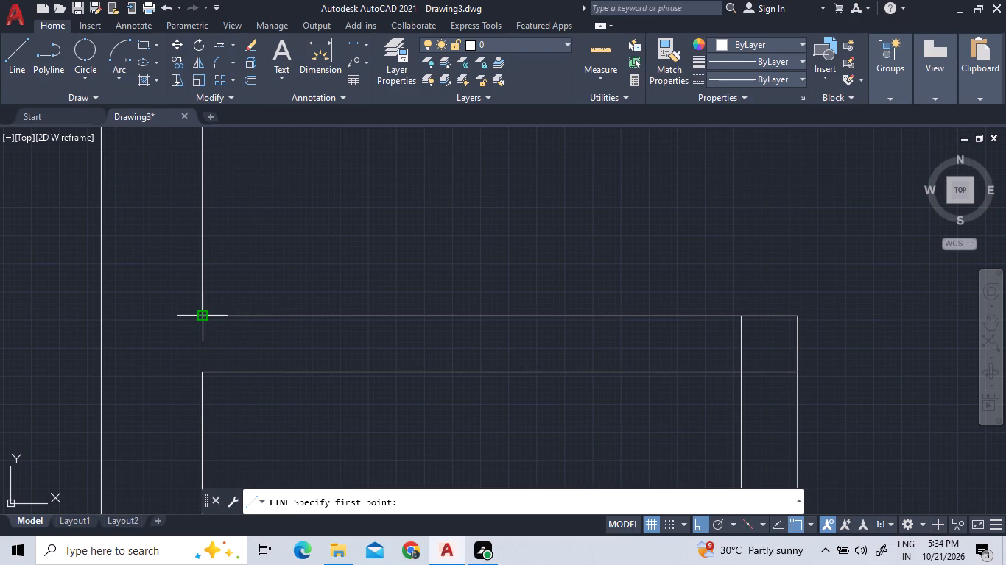
pyautogui.click(200, 313)
pyautogui.click(205, 374)
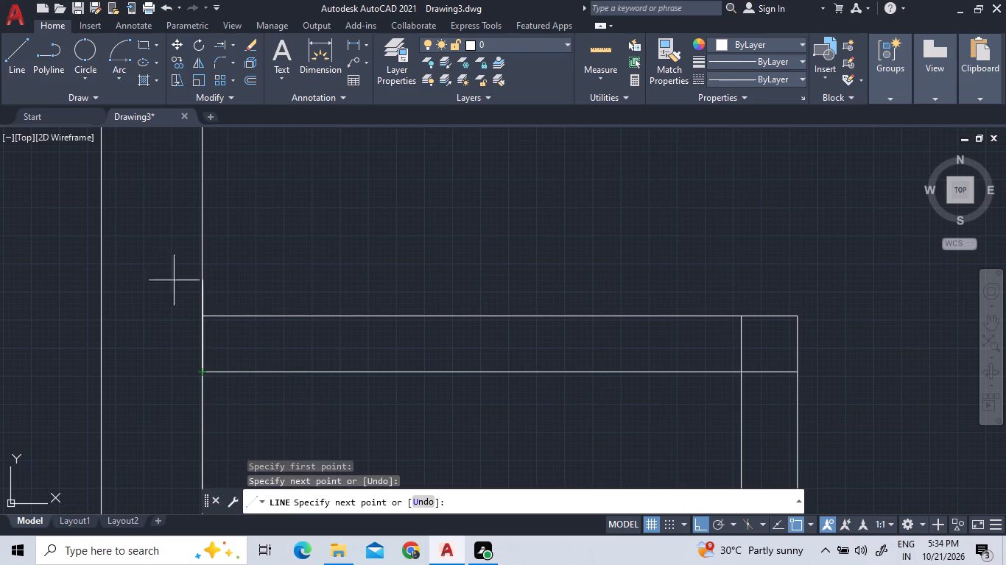
# Draw two closely spaced parallel lines along the middle of the 4' by 4' room's top wall, between its two end lines.
pyautogui.click(7, 61)
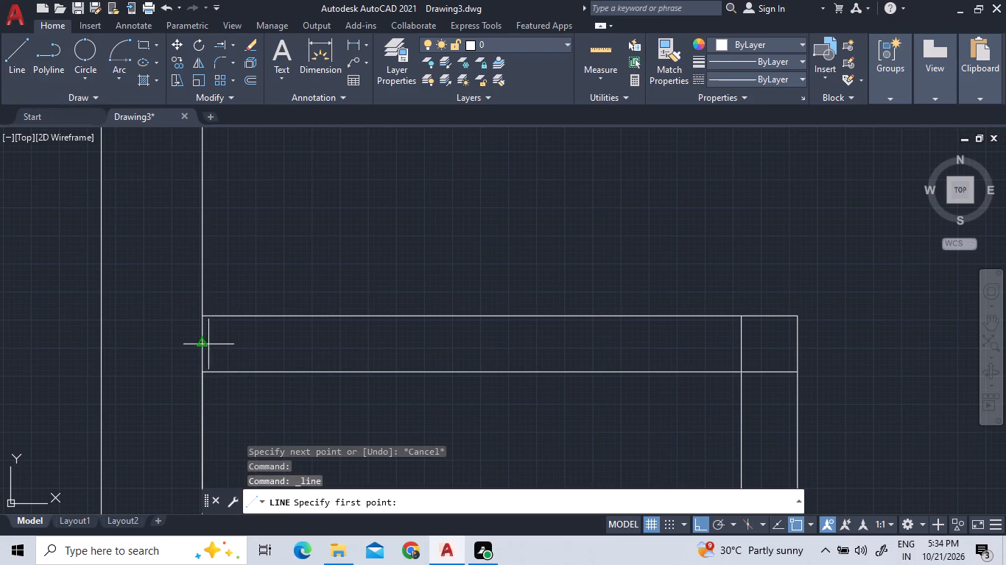
pyautogui.moveTo(200, 344); pyautogui.dragTo(223, 344)
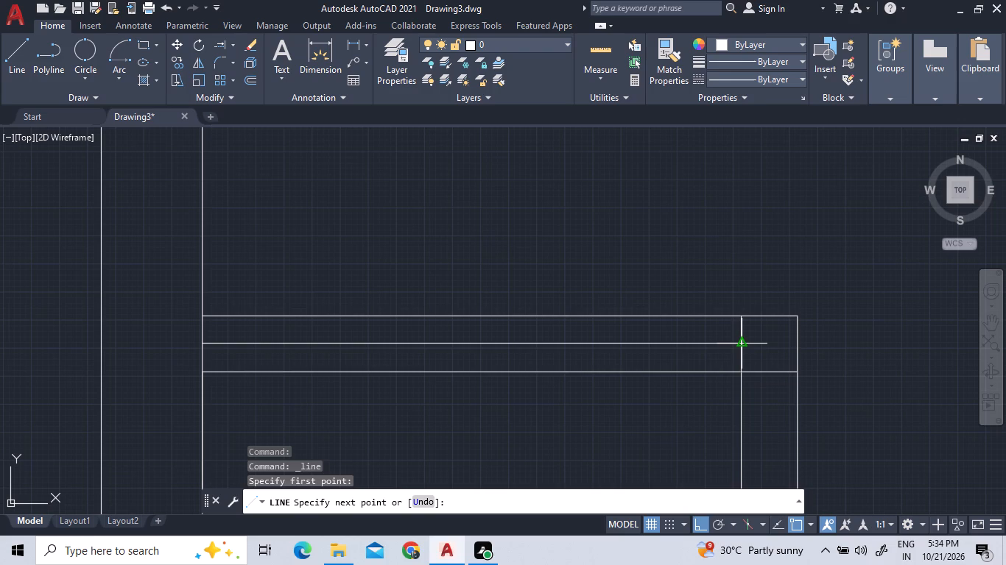
pyautogui.click(740, 341)
pyautogui.click(15, 65)
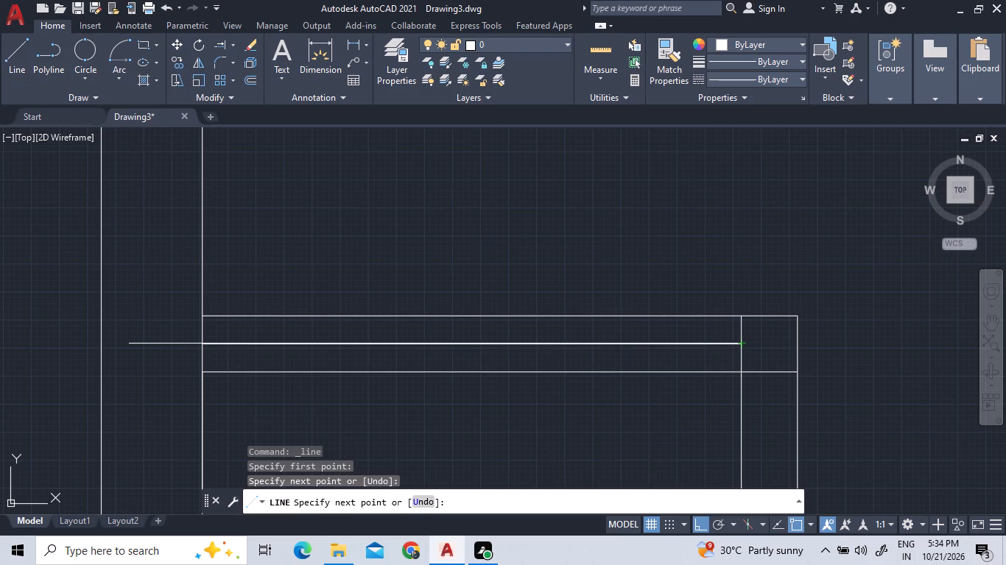
pyautogui.scroll(3, 203, 357)
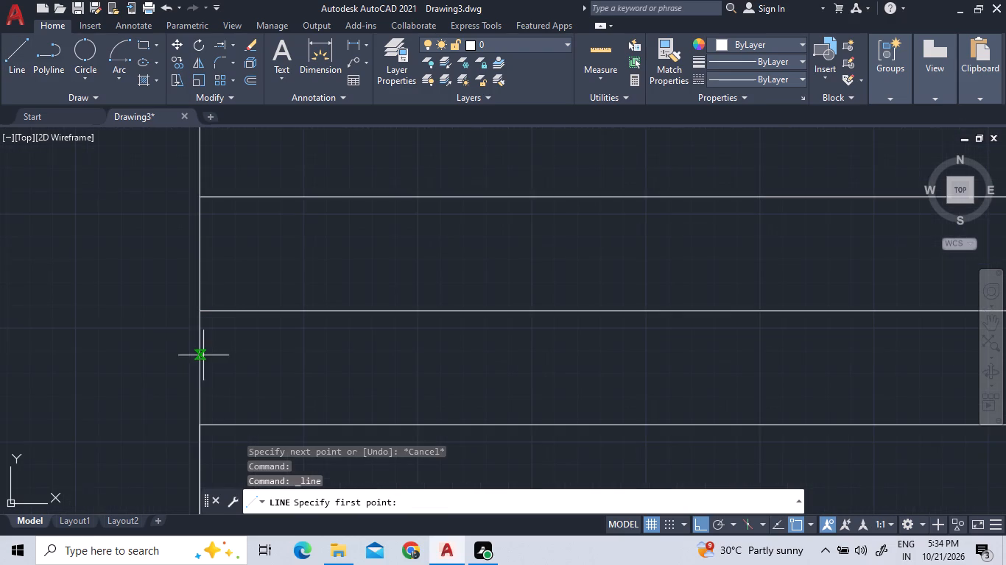
pyautogui.moveTo(200, 333); pyautogui.dragTo(249, 347)
pyautogui.scroll(-4, 306, 347)
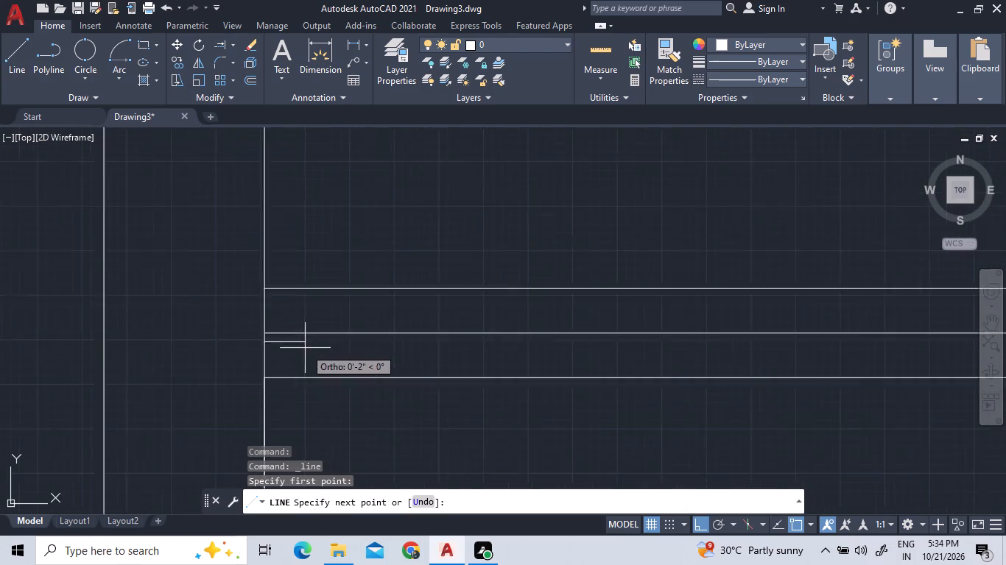
pyautogui.scroll(5, 802, 344)
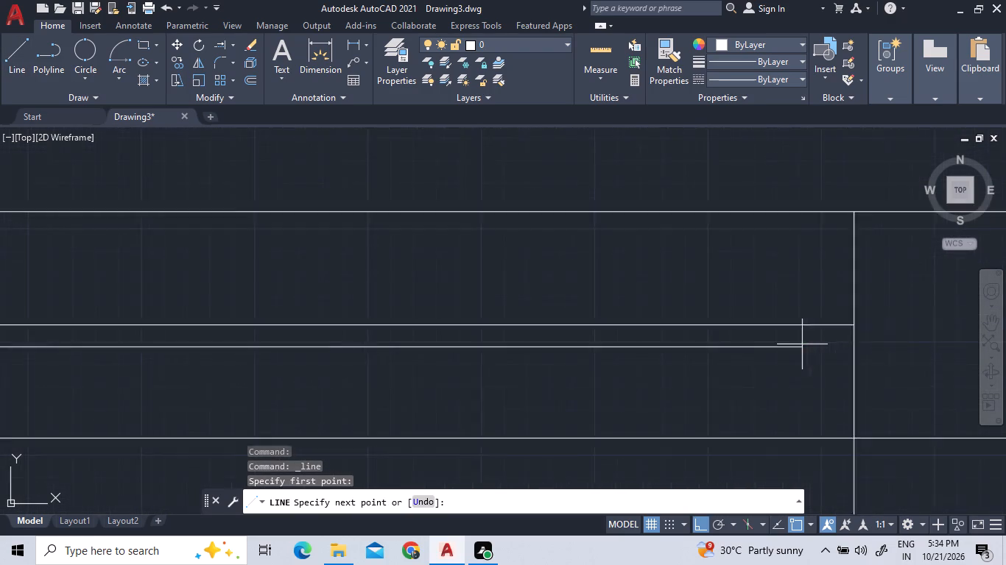
pyautogui.click(932, 355)
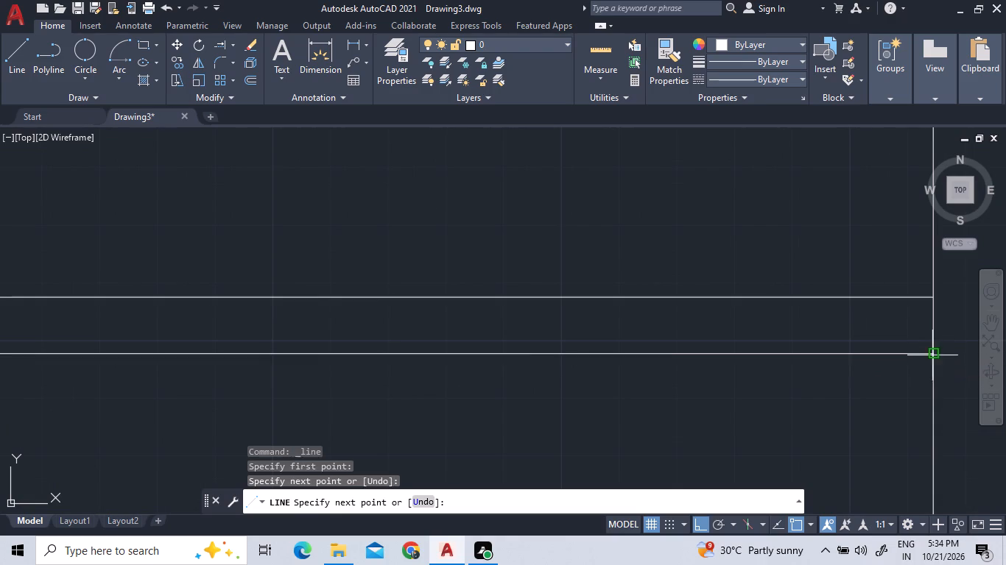
pyautogui.scroll(-6, 668, 352)
pyautogui.rightClick(680, 276)
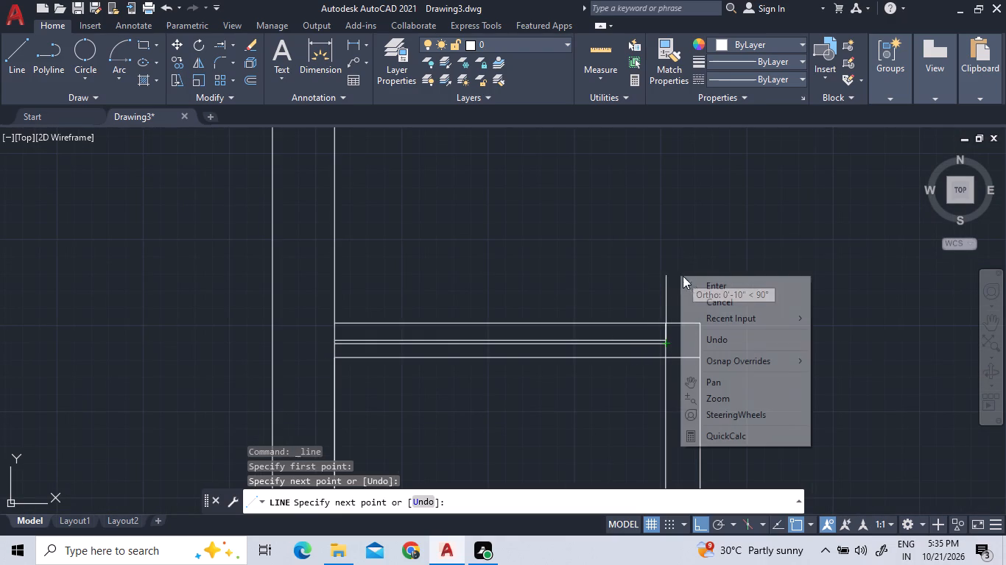
pyautogui.click(700, 290)
# Draw a short horizontal line across the 4' by 4' room's right wall, a little above the room's bottom corner.
pyautogui.scroll(-3, 643, 301)
pyautogui.moveTo(676, 304); pyautogui.dragTo(291, 206, button='middle')
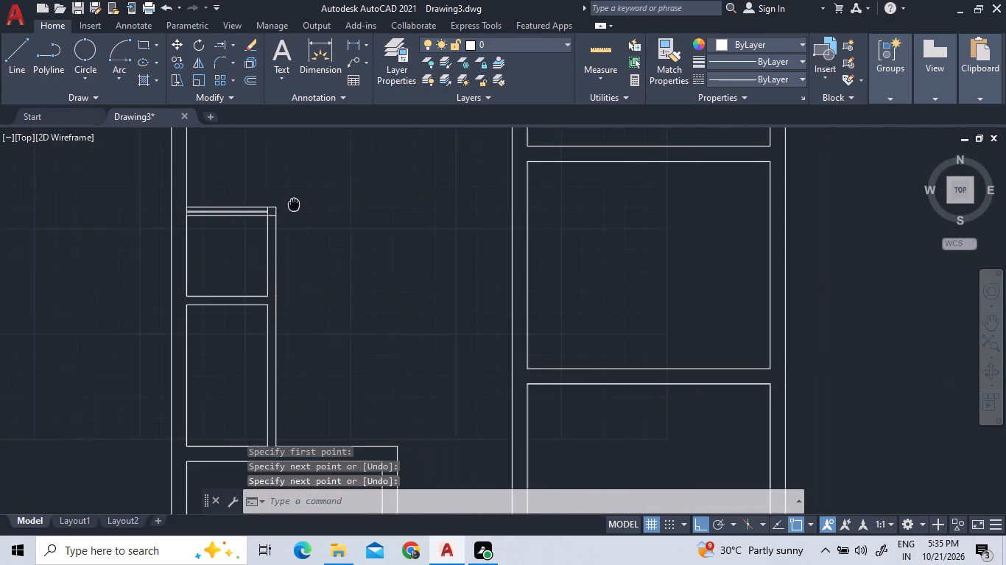
pyautogui.moveTo(291, 206); pyautogui.dragTo(284, 213, button='middle')
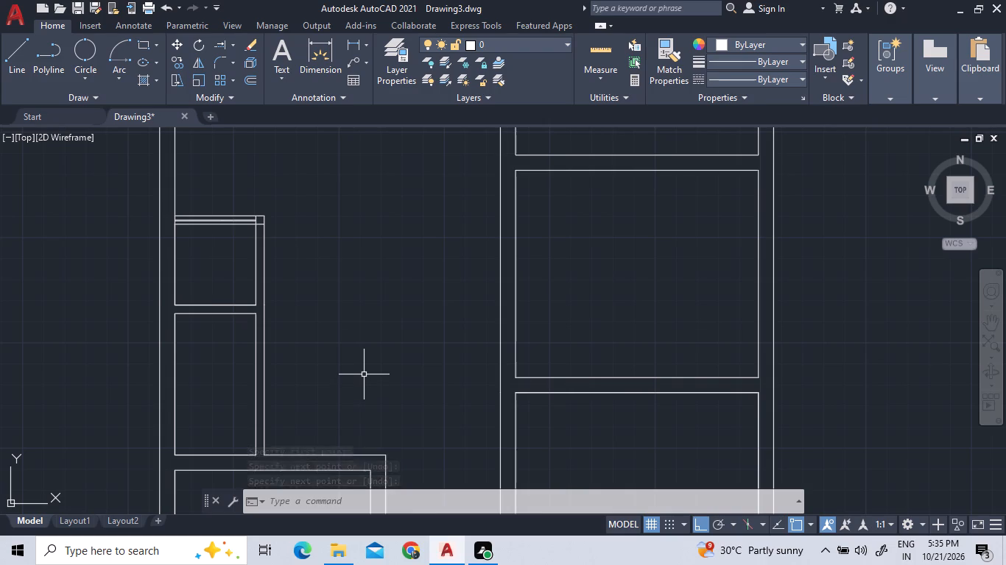
pyautogui.scroll(2, 239, 357)
pyautogui.scroll(-1, 291, 296)
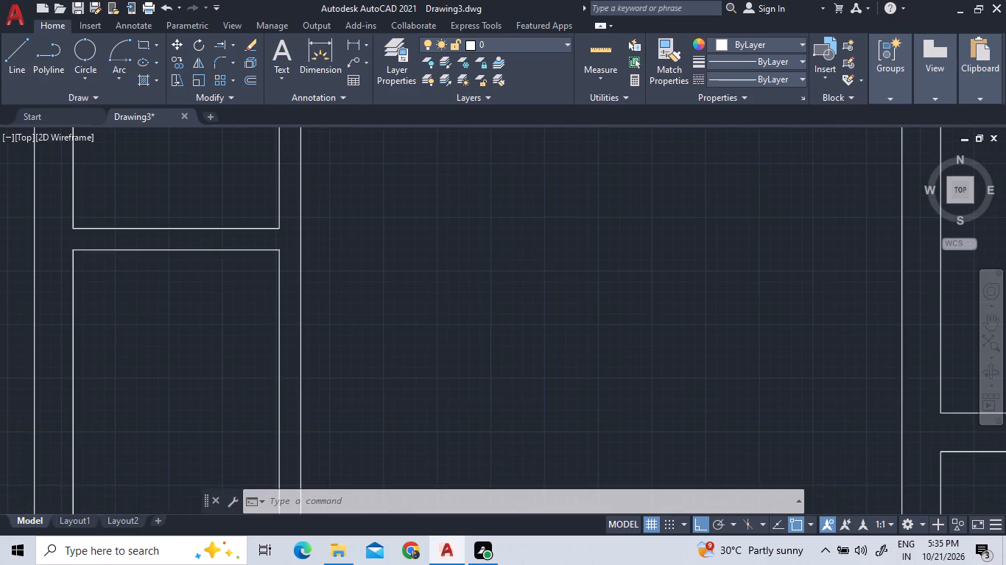
pyautogui.click(23, 71)
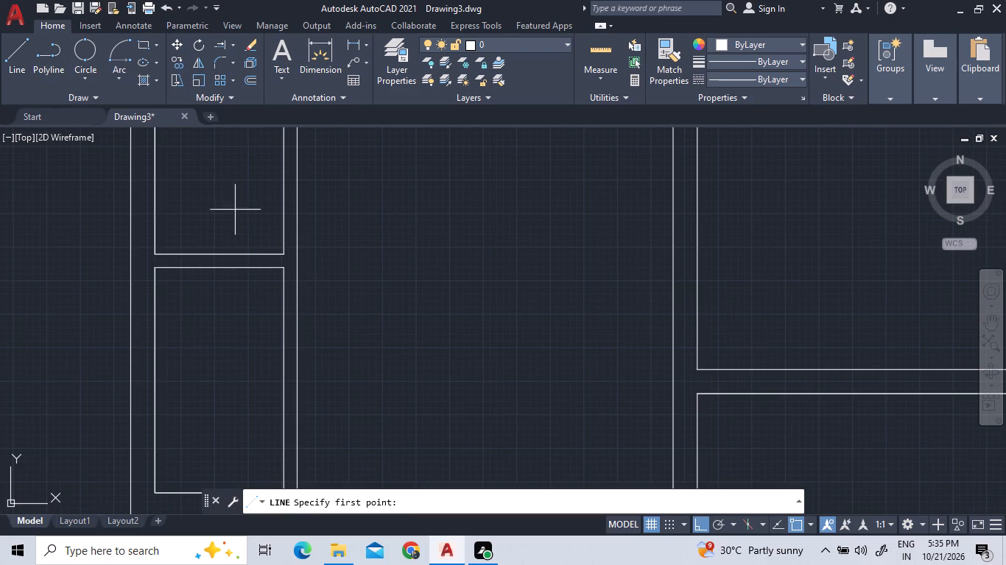
pyautogui.scroll(4, 289, 216)
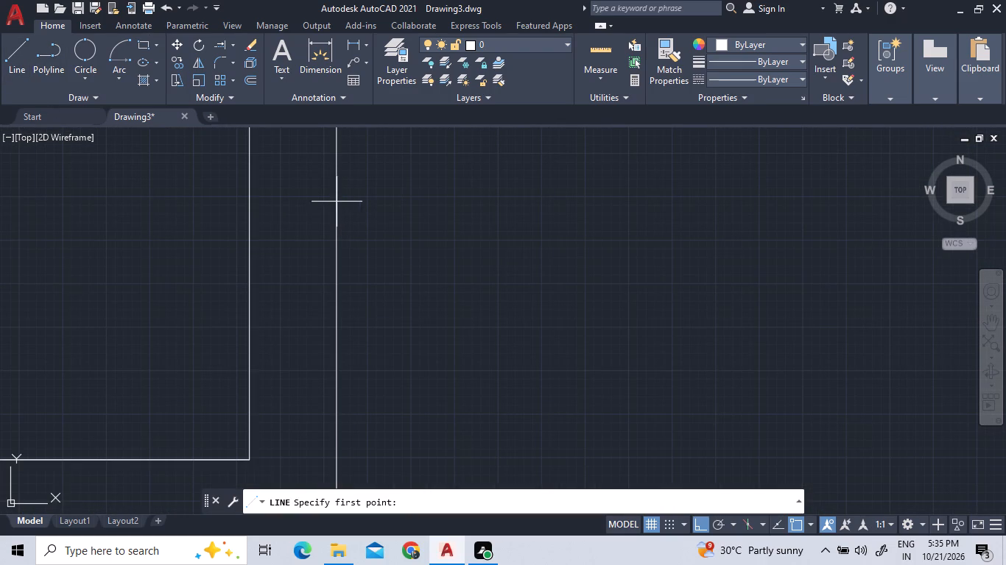
pyautogui.click(336, 197)
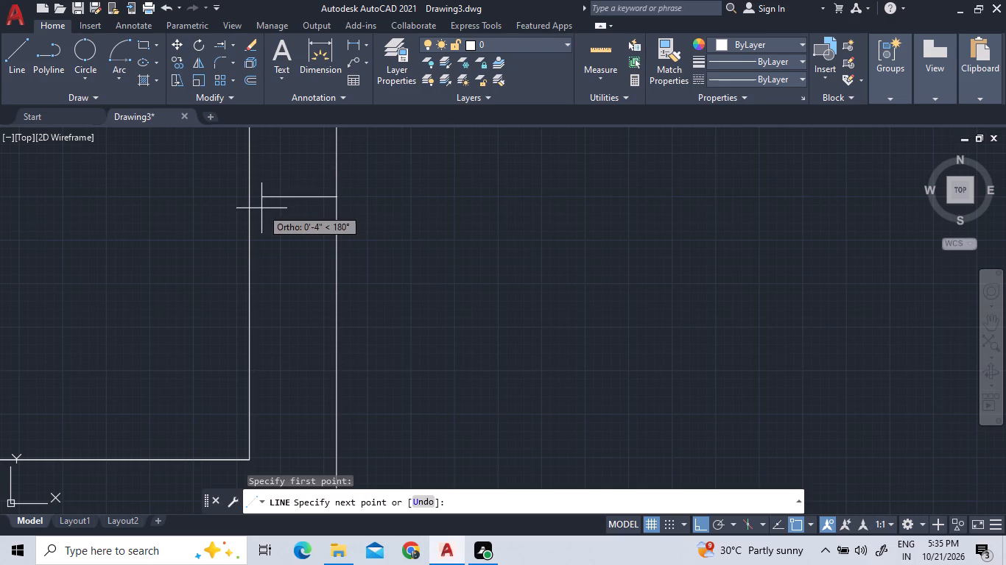
pyautogui.click(247, 193)
pyautogui.scroll(-3, 295, 178)
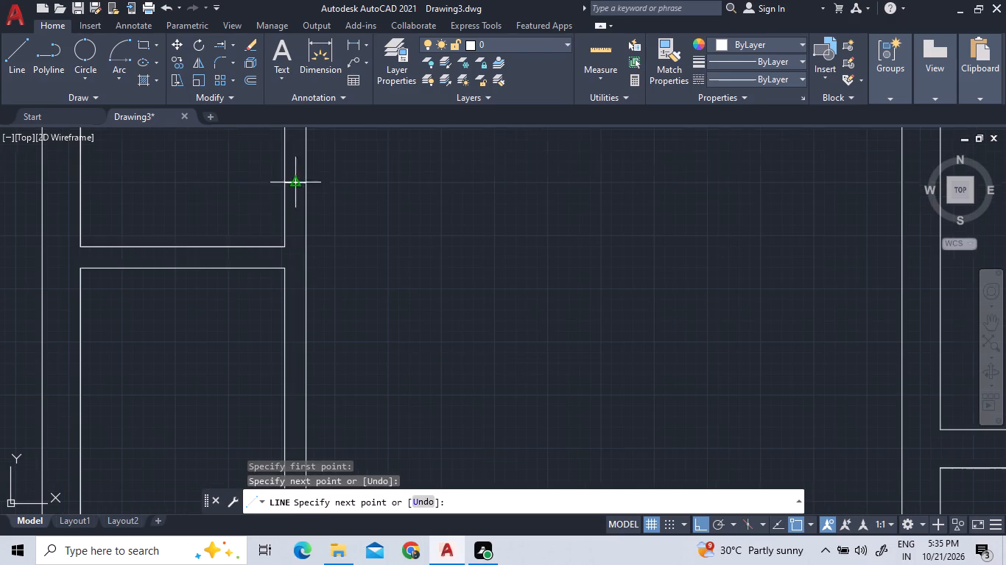
# Draw a short vertical line across the wall between the two small rooms, at the wall's midpoint.
pyautogui.click(19, 62)
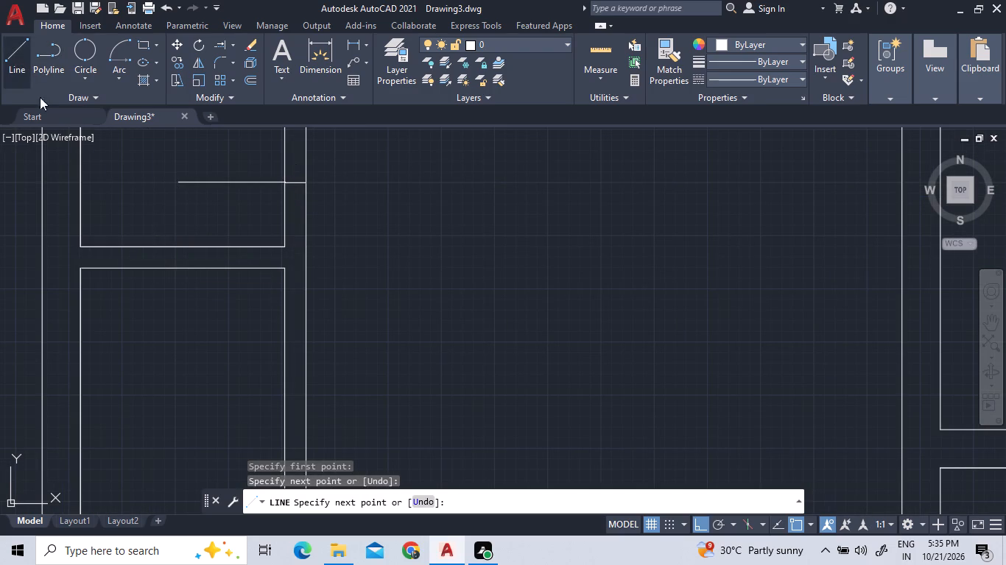
pyautogui.scroll(1, 99, 279)
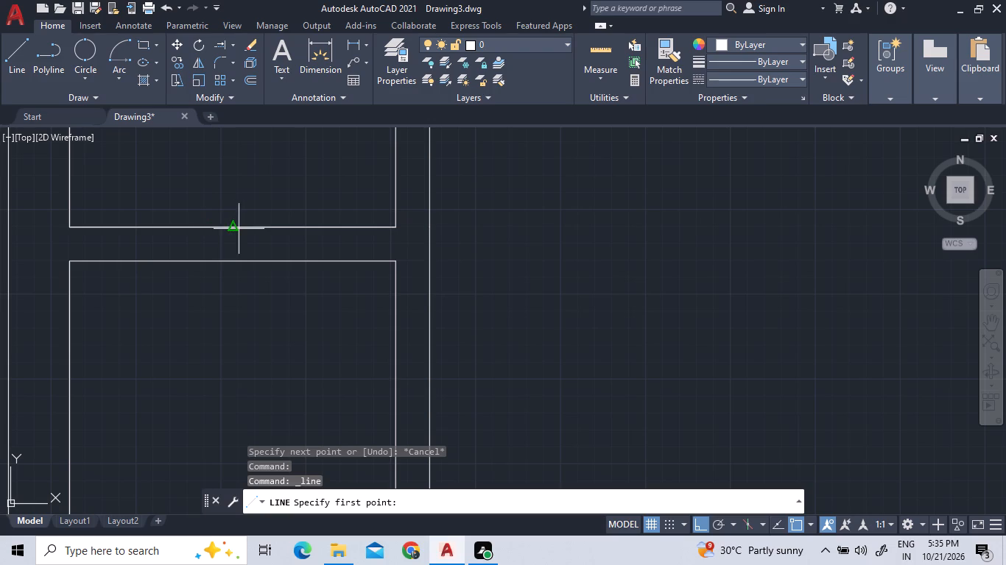
pyautogui.moveTo(233, 227); pyautogui.dragTo(236, 239)
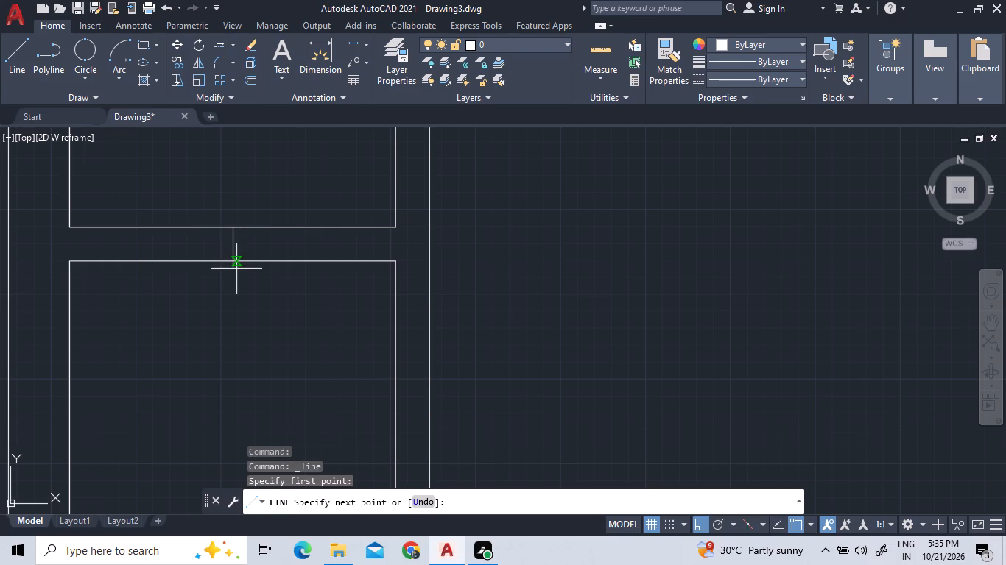
pyautogui.click(234, 259)
pyautogui.rightClick(231, 238)
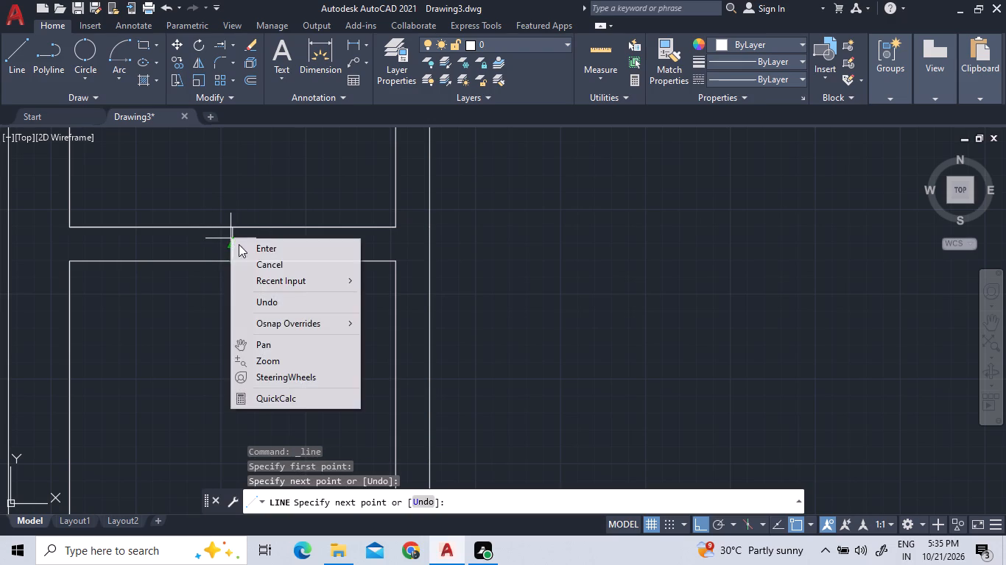
pyautogui.click(245, 247)
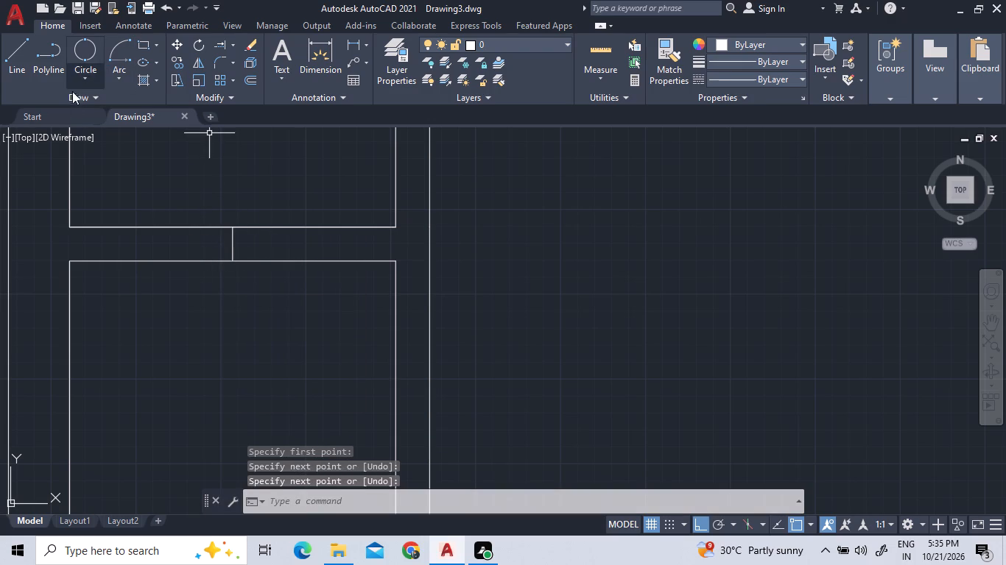
# Draw a line across the left end of the wall between the two small rooms, plus a centre line from there to its midpoint line.
pyautogui.click(13, 51)
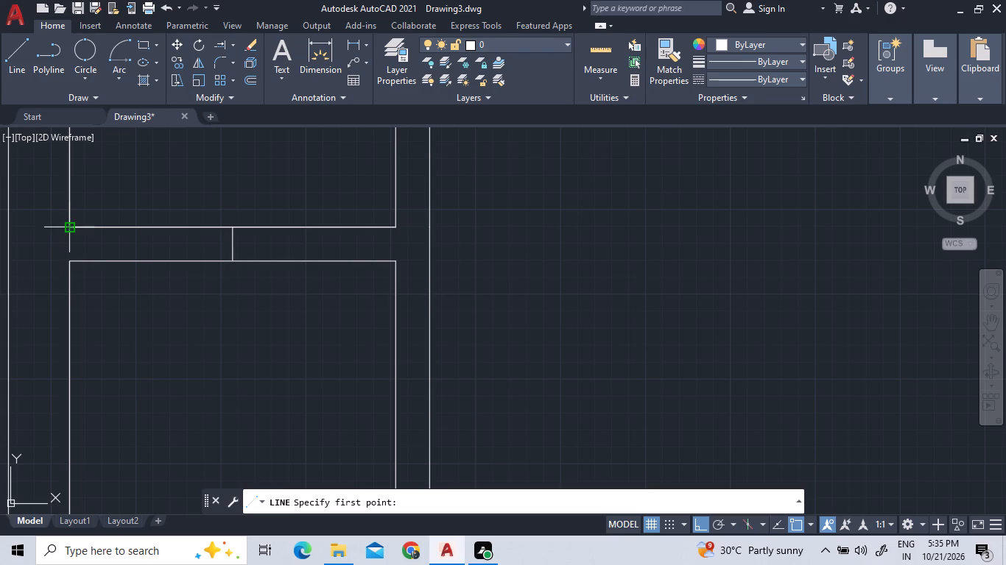
pyautogui.click(71, 227)
pyautogui.click(73, 262)
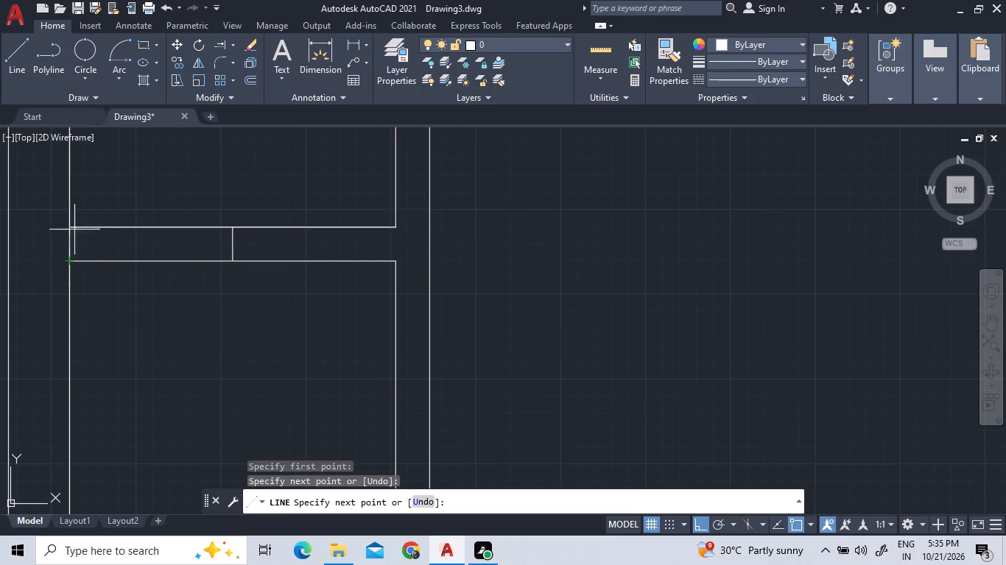
pyautogui.click(18, 80)
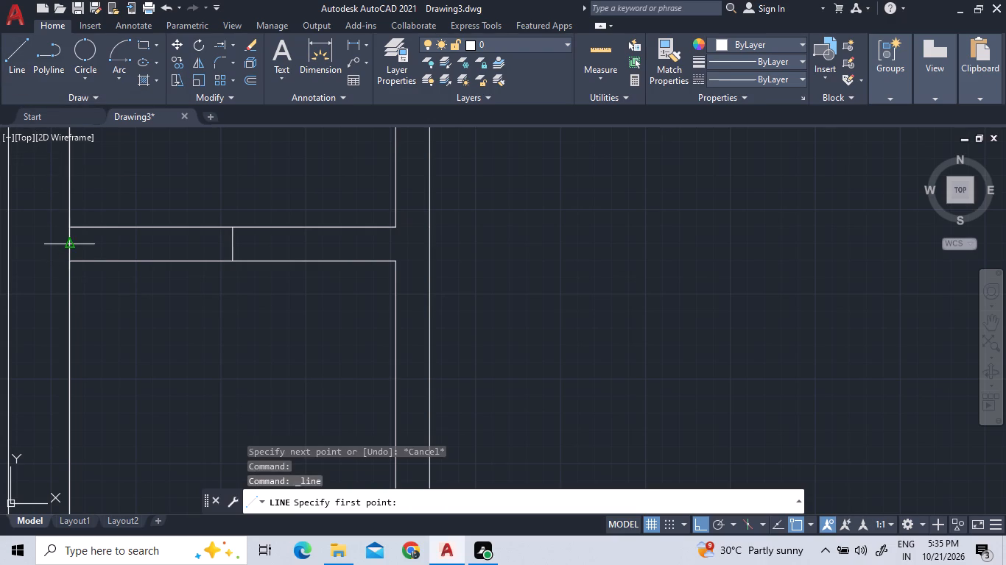
pyautogui.click(72, 246)
pyautogui.click(233, 246)
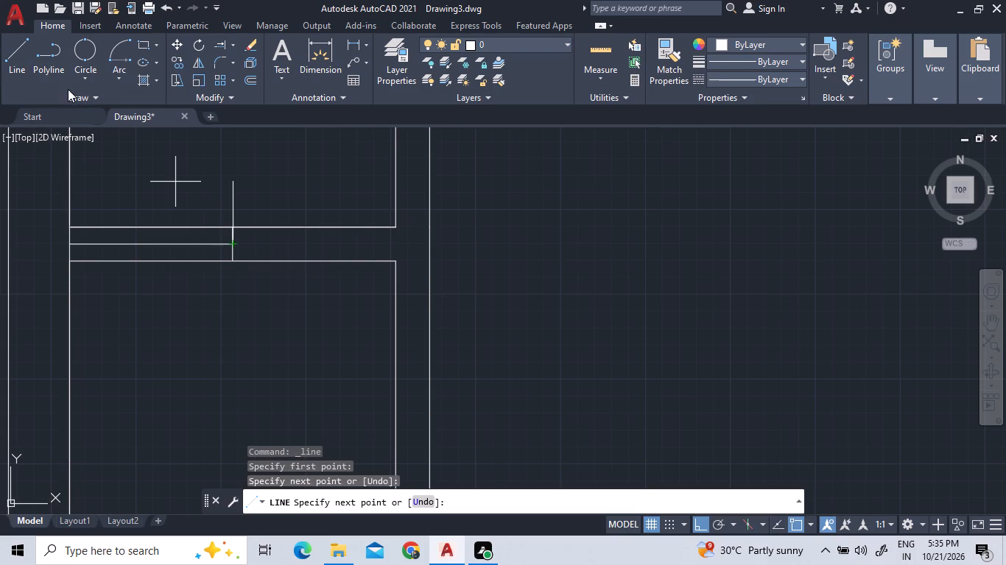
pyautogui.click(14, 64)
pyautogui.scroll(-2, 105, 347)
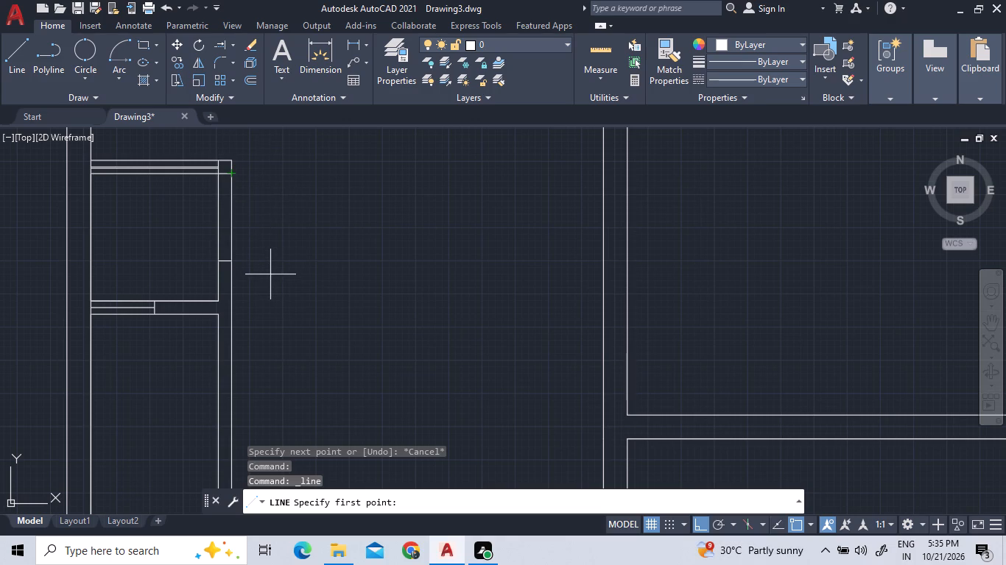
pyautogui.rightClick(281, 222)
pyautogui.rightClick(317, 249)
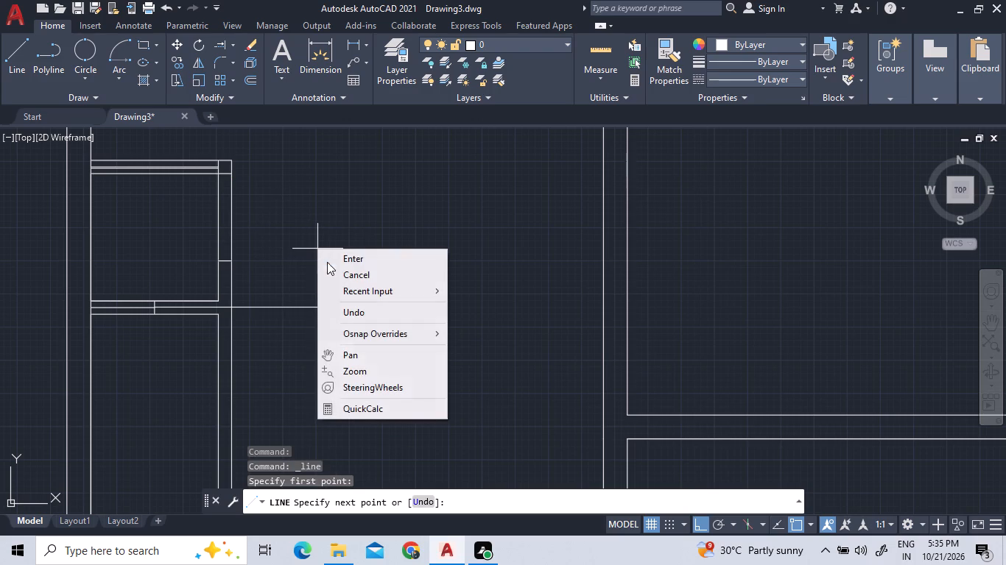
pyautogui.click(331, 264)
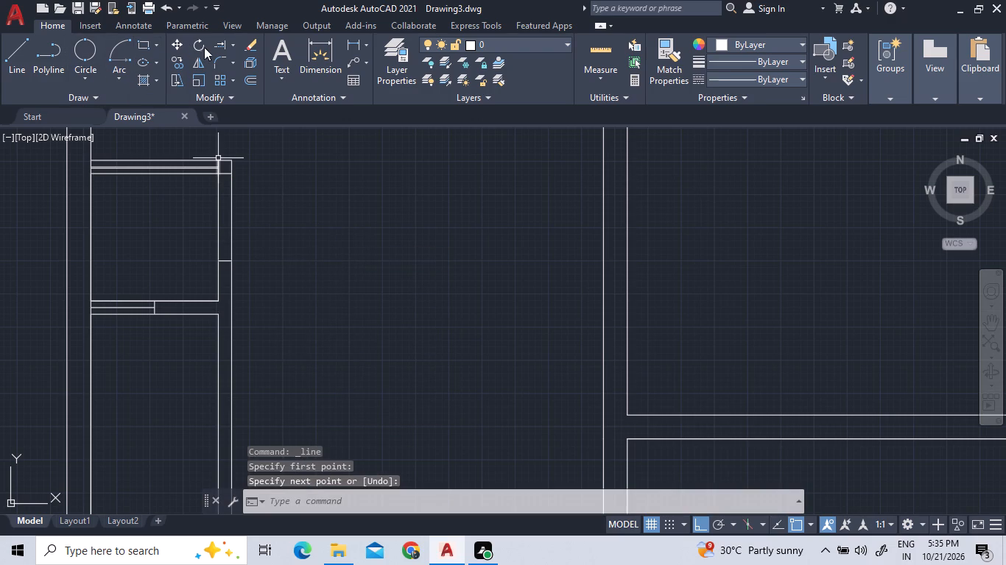
# Trim the inner line of the 4' by 4' room's right wall between the top wall and the short line across it.
pyautogui.click(228, 47)
pyautogui.click(233, 46)
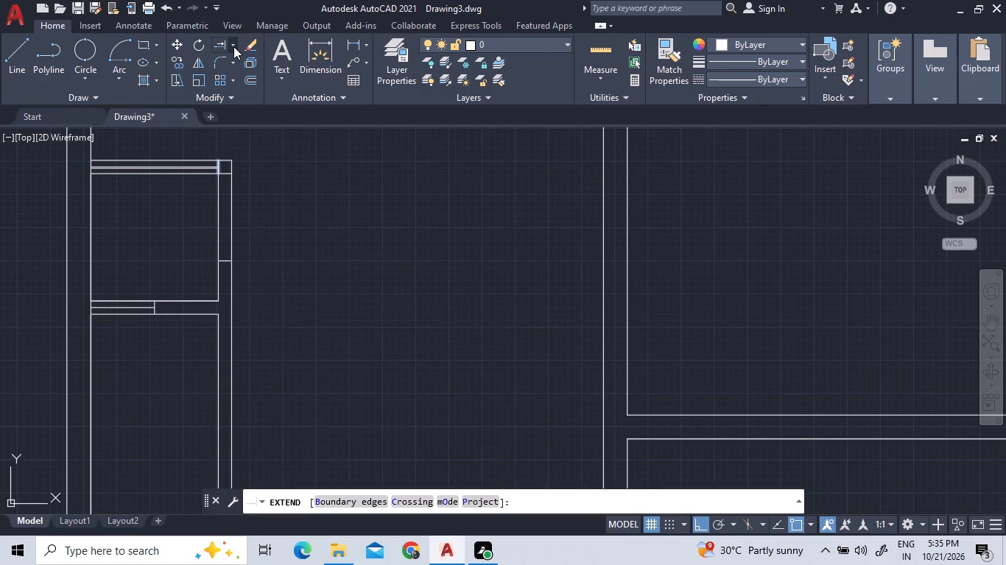
pyautogui.click(239, 69)
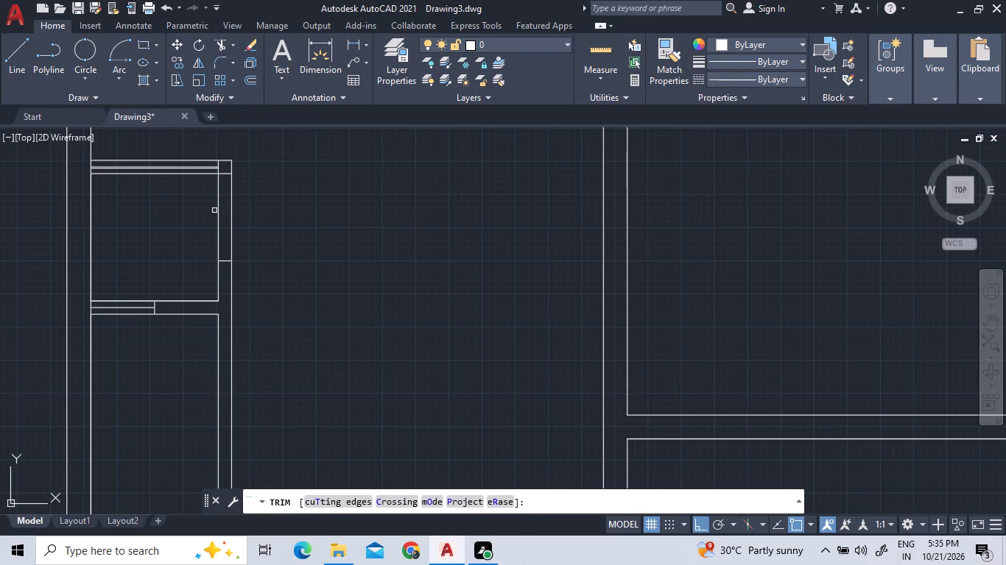
pyautogui.click(218, 210)
pyautogui.rightClick(310, 218)
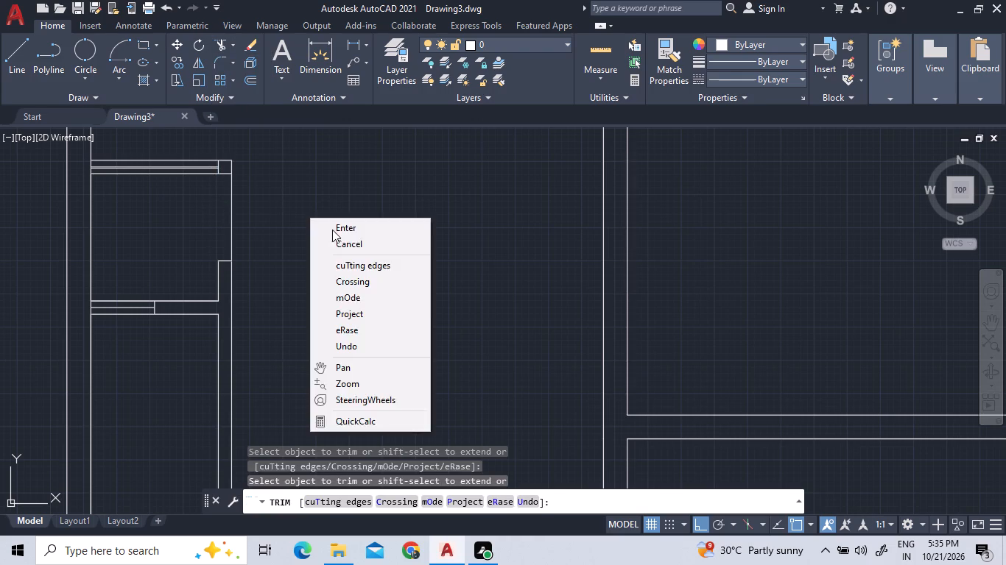
pyautogui.click(332, 230)
# Draw a short horizontal line across the 4' by 7' room's right wall at the room's upper right inner corner.
pyautogui.scroll(-3, 305, 216)
pyautogui.moveTo(298, 206); pyautogui.dragTo(219, 105, button='middle')
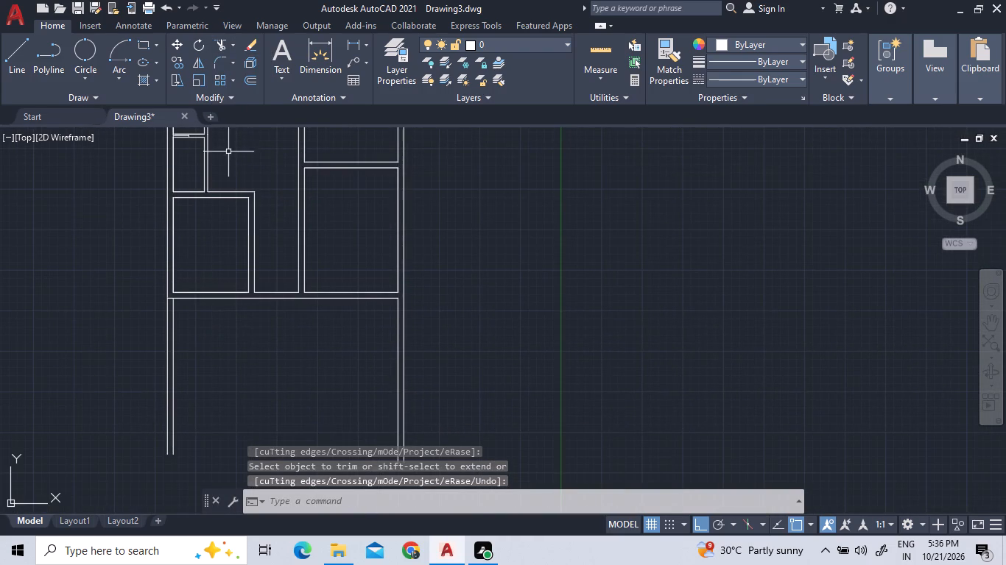
pyautogui.scroll(3, 256, 228)
pyautogui.scroll(-2, 256, 252)
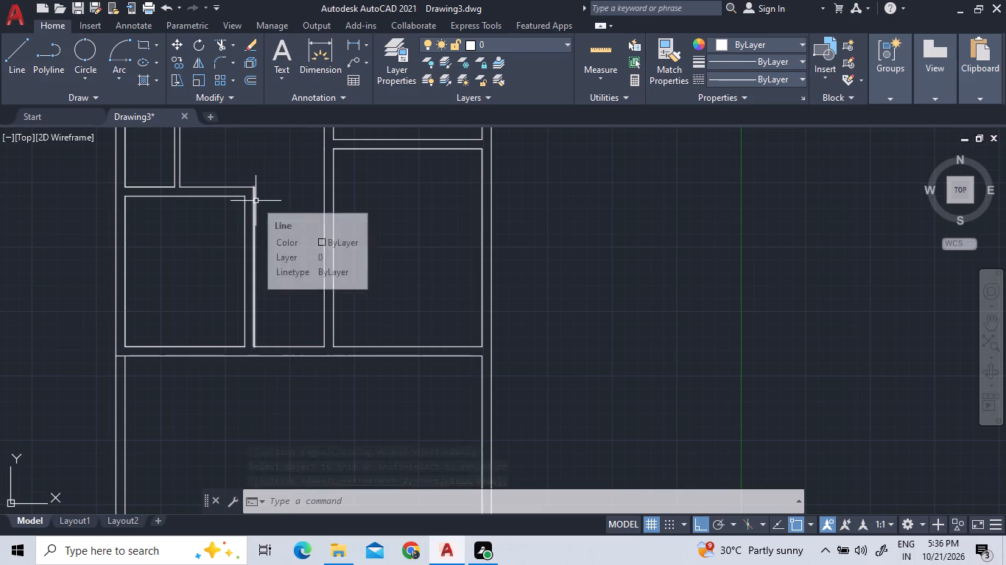
pyautogui.scroll(1, 256, 201)
pyautogui.scroll(-2, 256, 203)
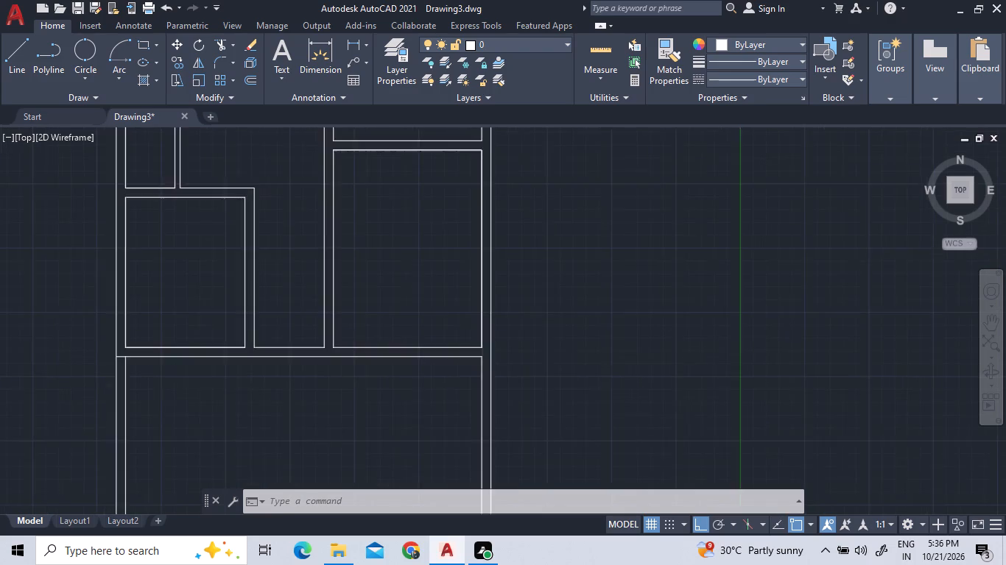
pyautogui.scroll(4, 198, 136)
pyautogui.scroll(-1, 259, 191)
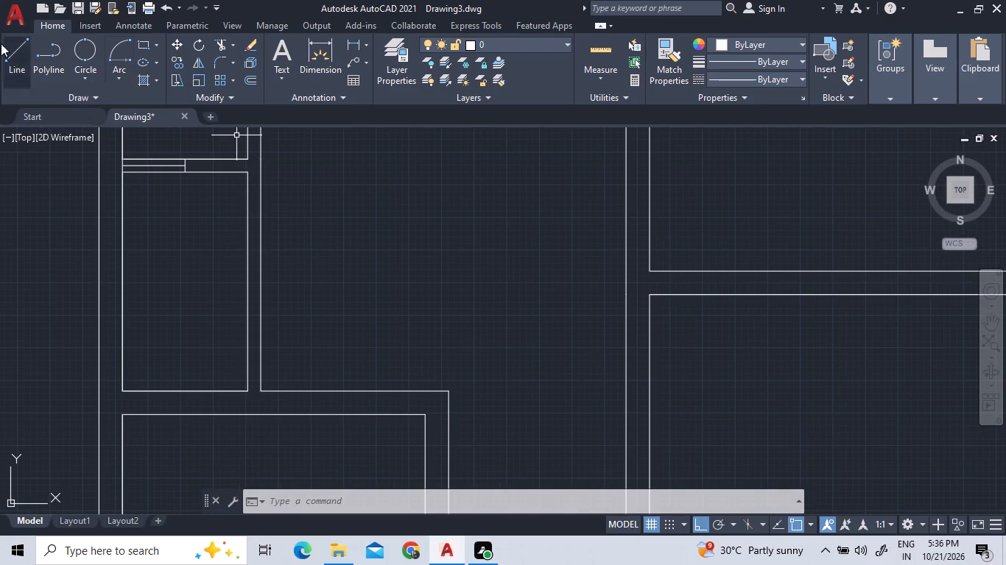
pyautogui.click(18, 58)
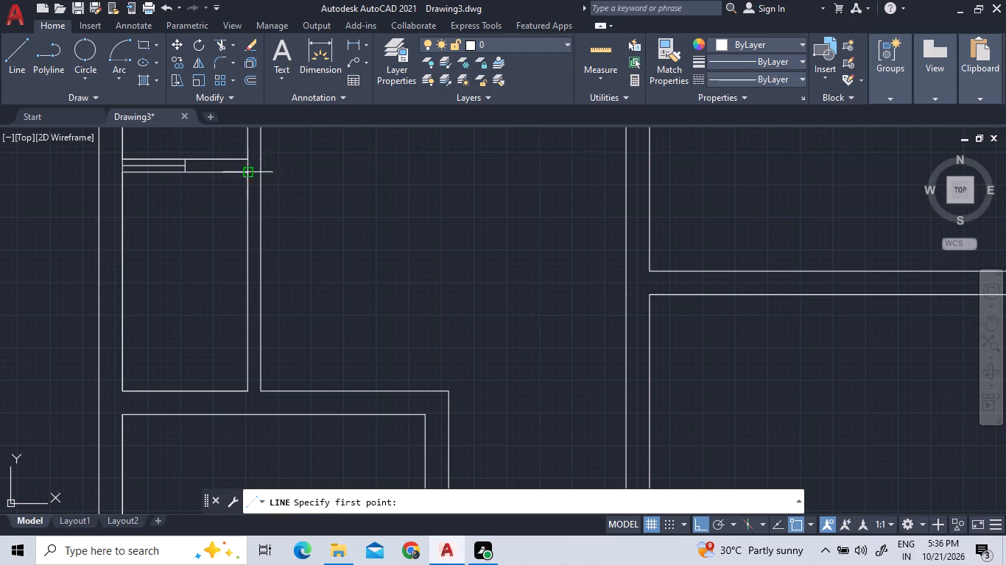
pyautogui.click(246, 174)
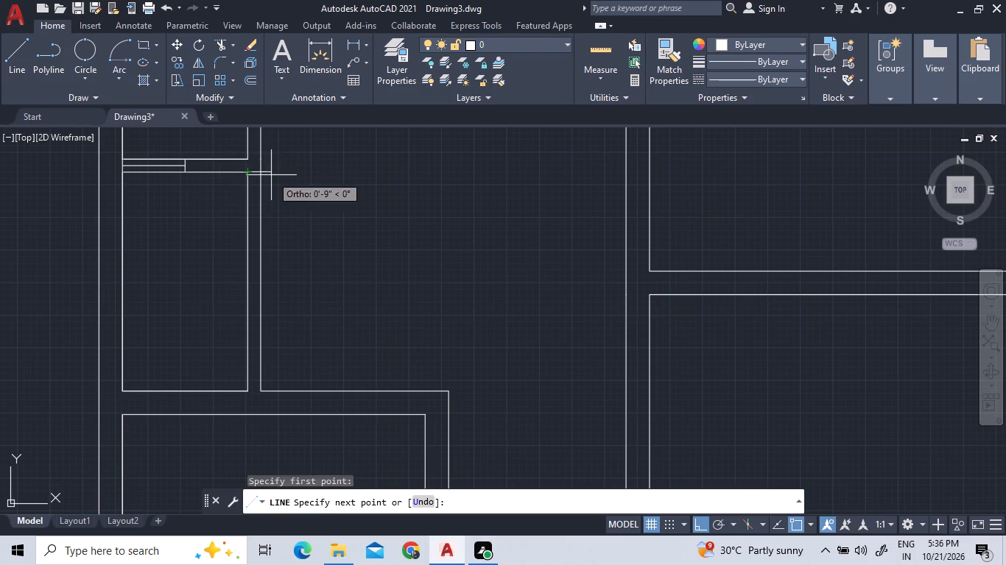
pyautogui.click(256, 177)
# Draw a second short horizontal line across the 4' by 7' room's right wall, a little above the wall's midpoint.
pyautogui.click(9, 71)
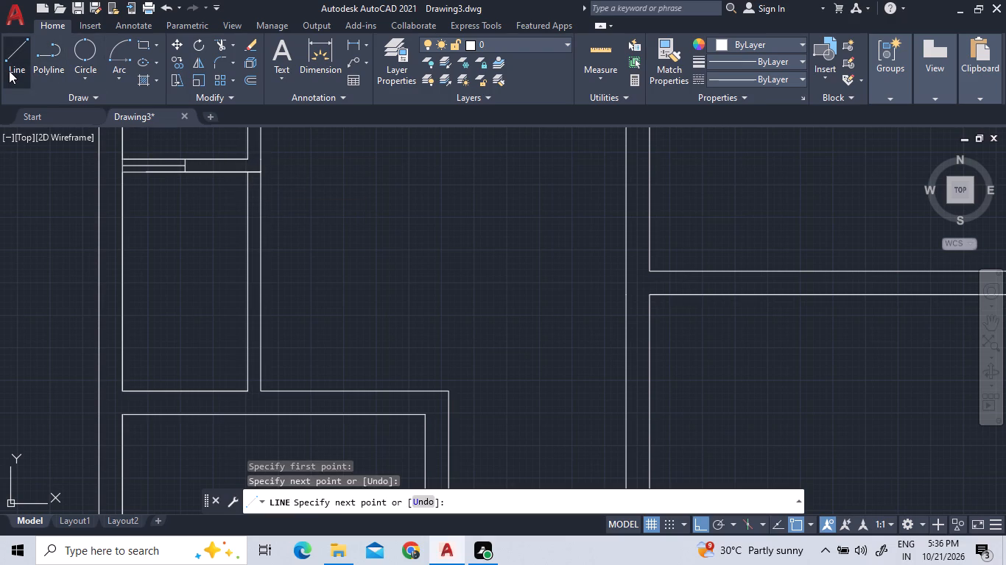
pyautogui.click(247, 251)
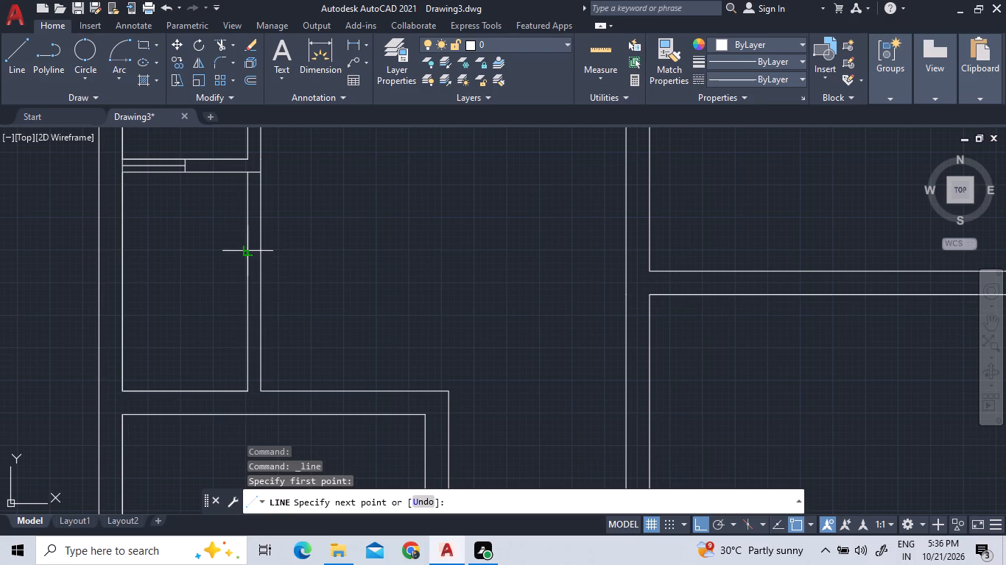
pyautogui.scroll(3, 265, 249)
pyautogui.click(245, 255)
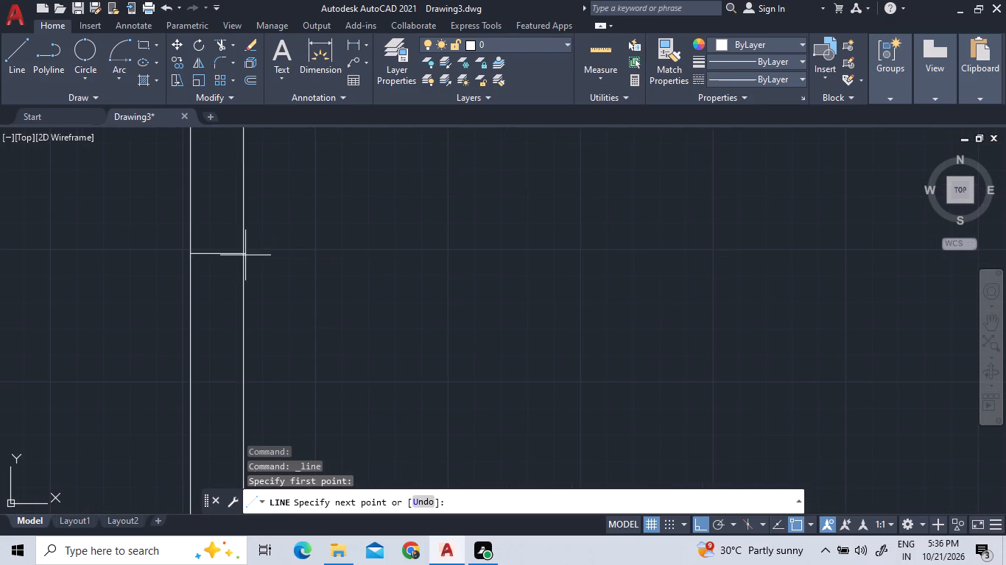
pyautogui.rightClick(314, 252)
pyautogui.click(324, 263)
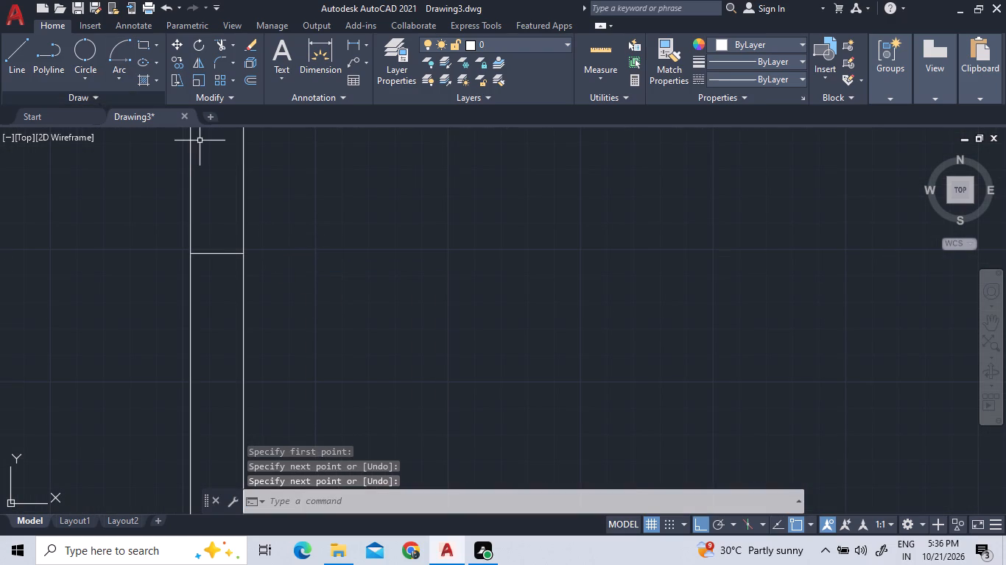
# Trim the inner line of the 4' by 7' room's right wall between the two short lines across it.
pyautogui.scroll(-4, 128, 137)
pyautogui.scroll(-3, 144, 234)
pyautogui.scroll(3, 148, 221)
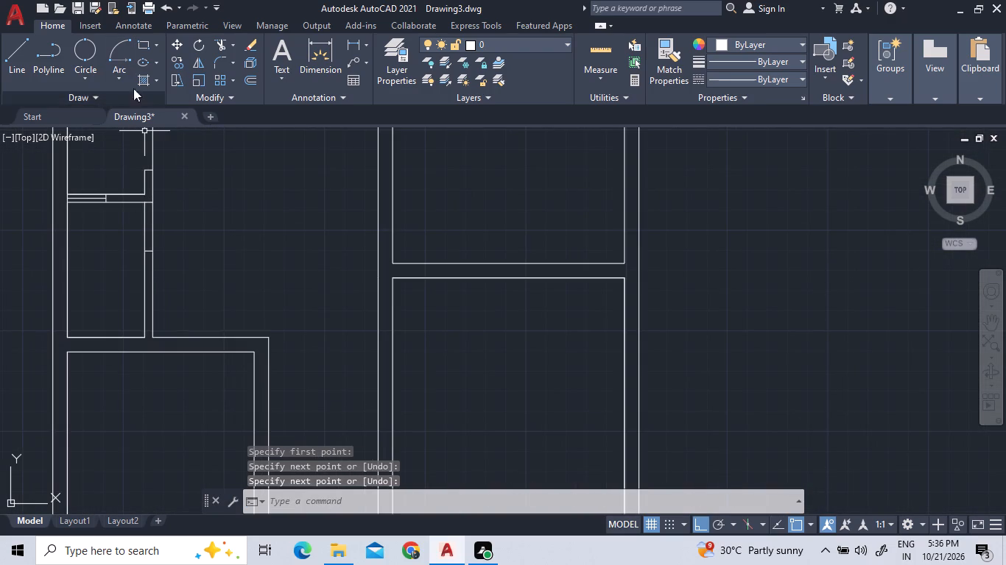
pyautogui.click(215, 47)
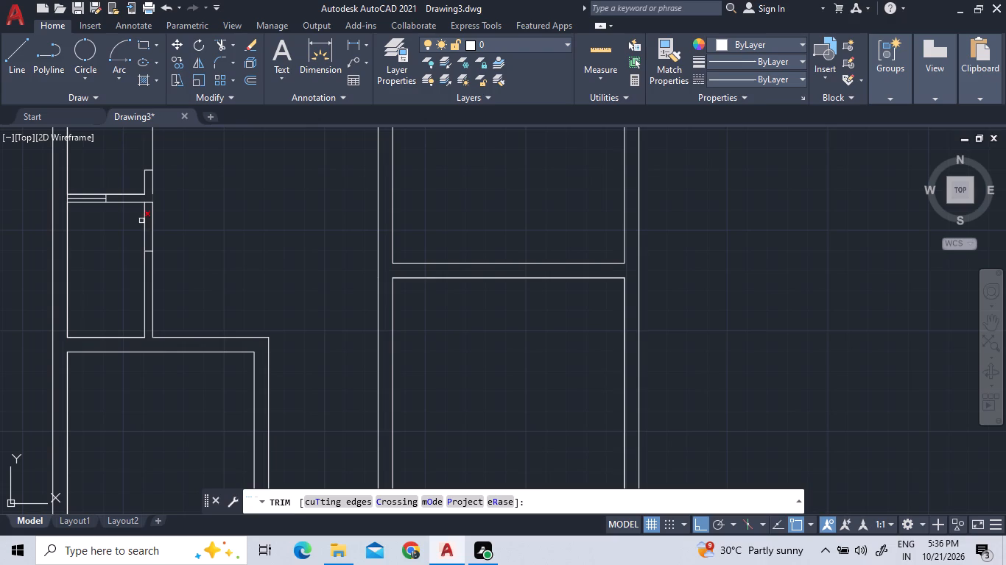
pyautogui.click(143, 225)
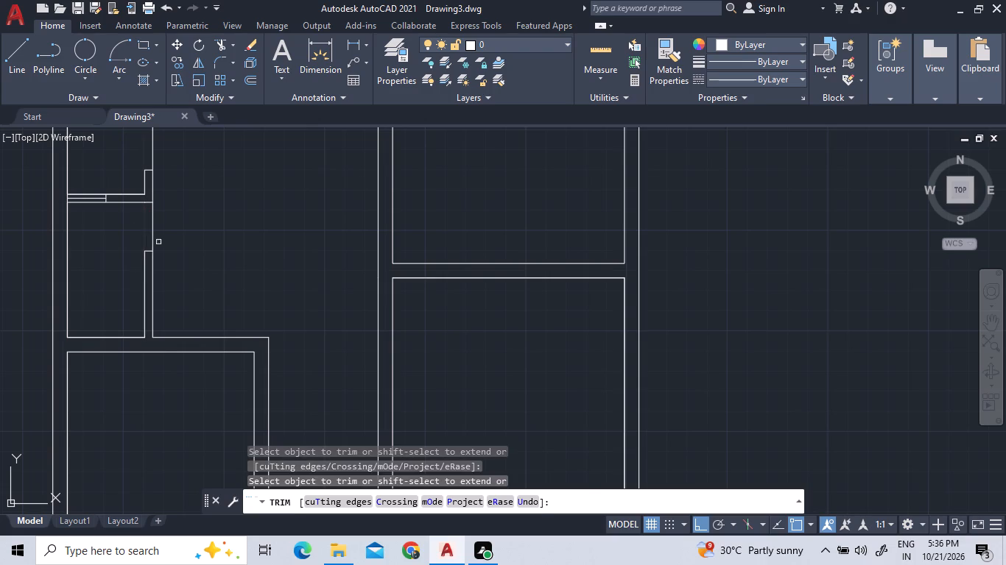
# Measure the width of the passage between the room below the 4' by 7' room and the right-hand rooms' wall with a linear dimension.
pyautogui.scroll(-2, 175, 244)
pyautogui.moveTo(189, 237); pyautogui.dragTo(183, 257, button='middle')
pyautogui.scroll(-1, 183, 263)
pyautogui.moveTo(191, 273); pyautogui.dragTo(149, 285, button='middle')
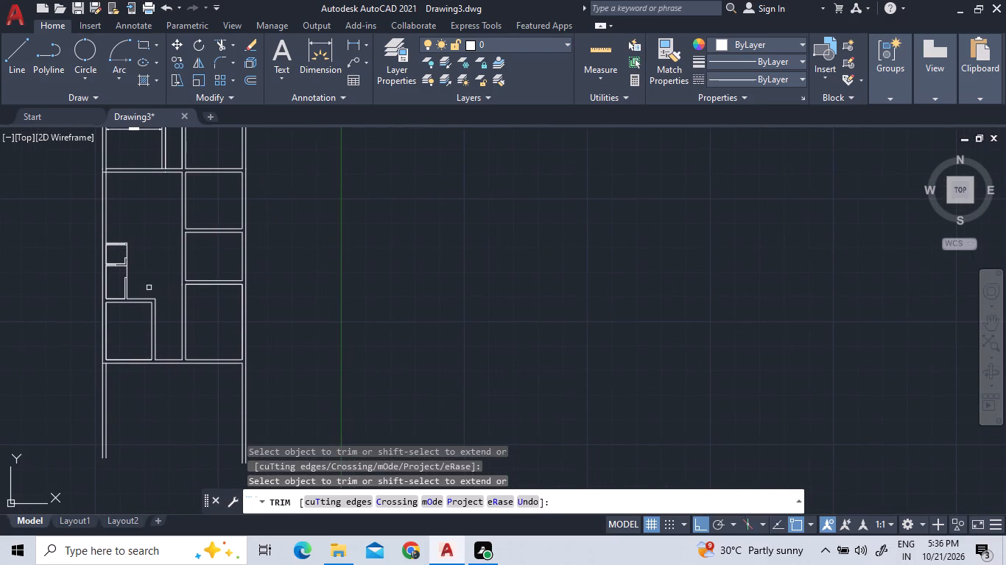
pyautogui.scroll(2, 194, 369)
pyautogui.scroll(-1, 193, 378)
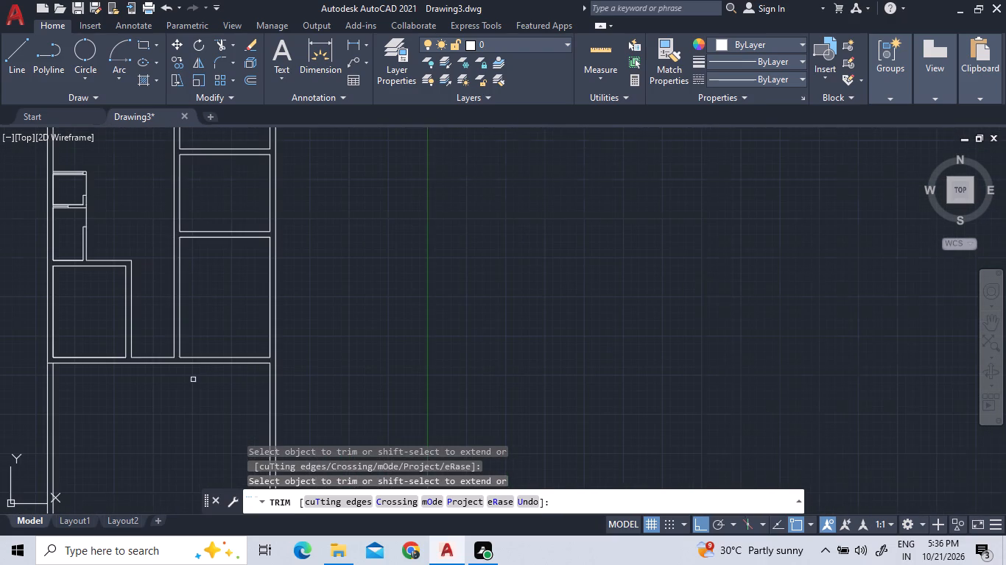
pyautogui.scroll(-1, 189, 406)
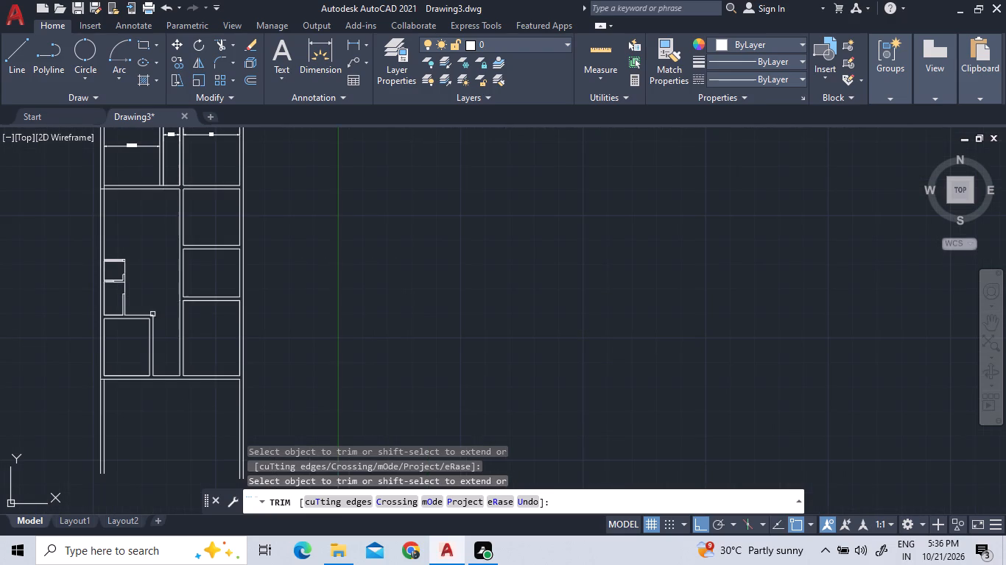
pyautogui.scroll(2, 150, 311)
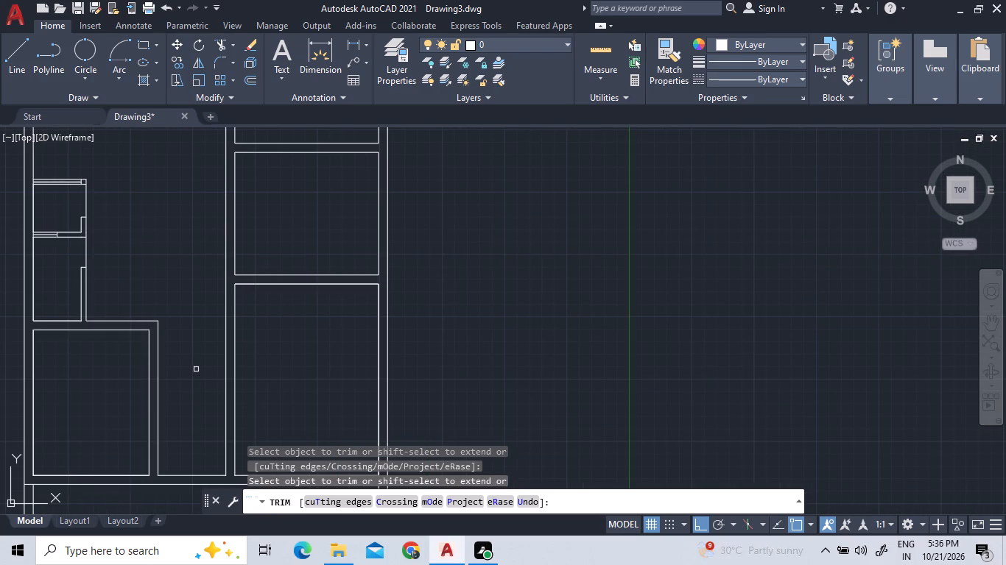
pyautogui.scroll(1, 196, 369)
pyautogui.scroll(-1, 172, 318)
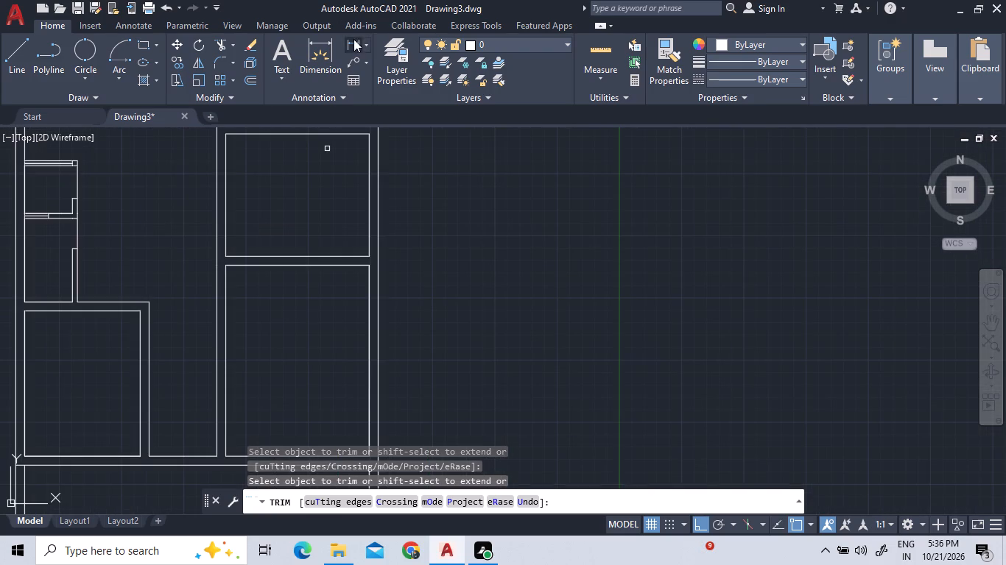
pyautogui.click(352, 42)
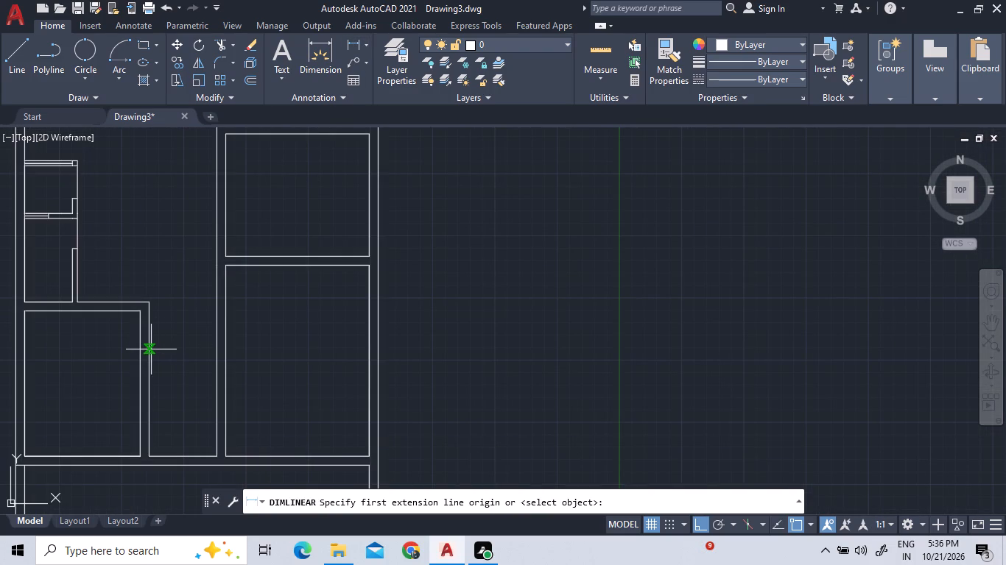
pyautogui.click(148, 349)
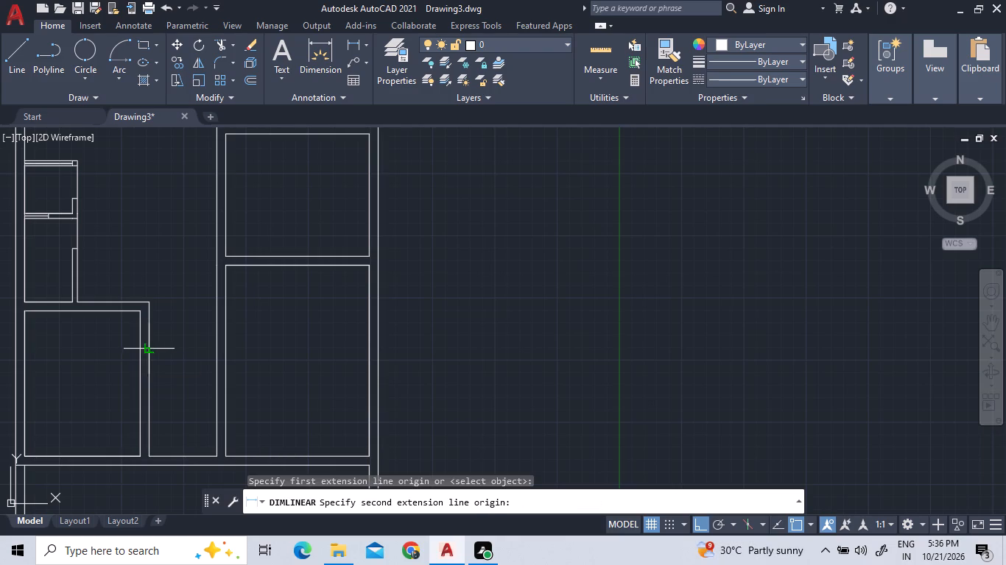
pyautogui.click(216, 348)
pyautogui.scroll(3, 211, 341)
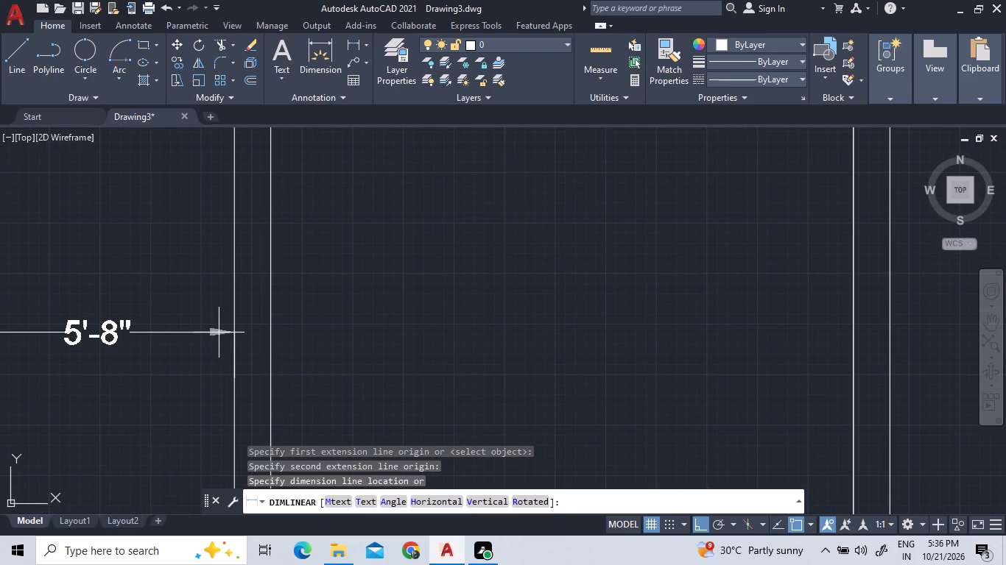
pyautogui.scroll(-4, 219, 333)
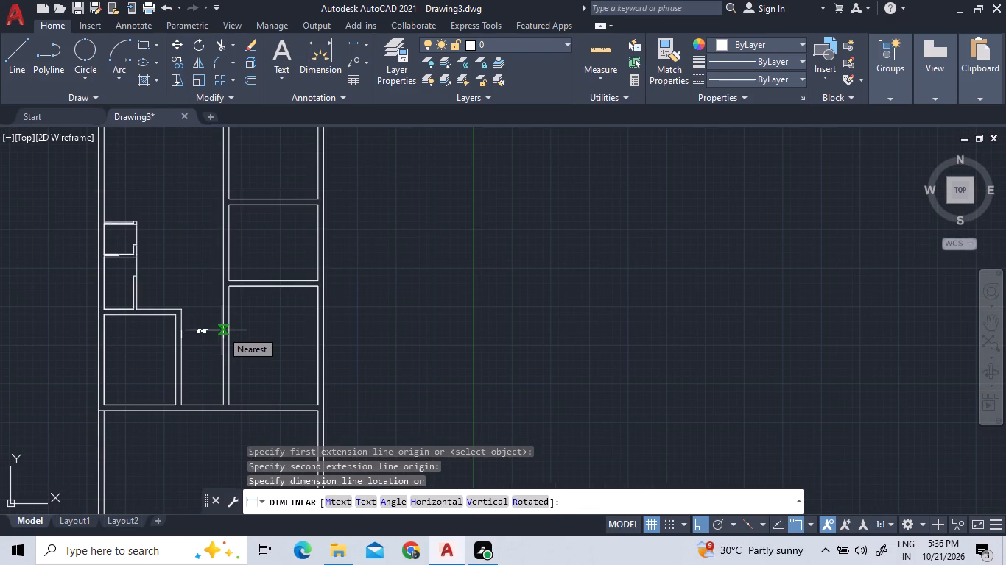
pyautogui.scroll(2, 218, 362)
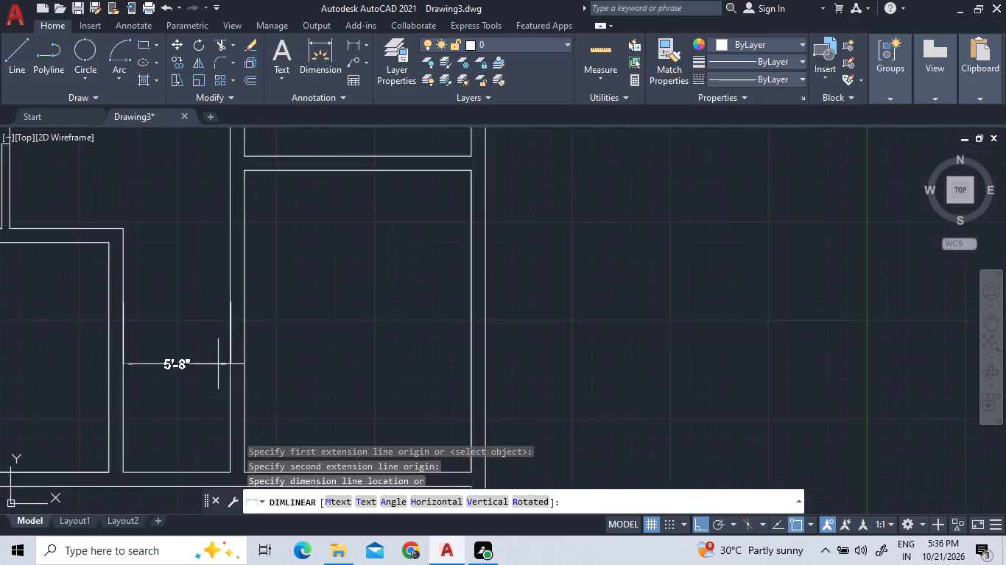
pyautogui.scroll(1, 218, 364)
pyautogui.scroll(-1, 218, 364)
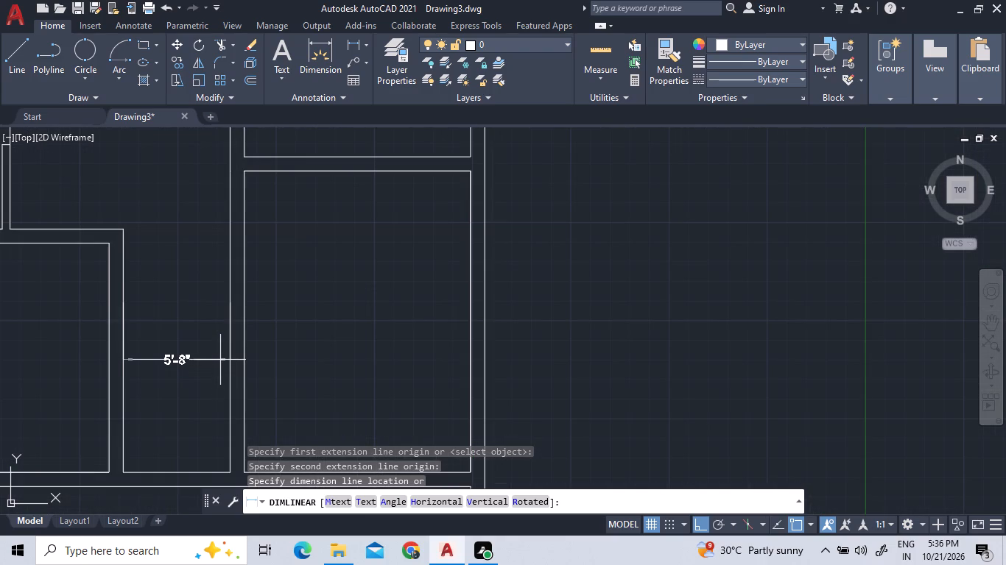
# Extend both lines of the lower left room's top wall across the passage, carrying the upper line to the right-hand rooms' wall.
pyautogui.click(230, 51)
pyautogui.click(245, 105)
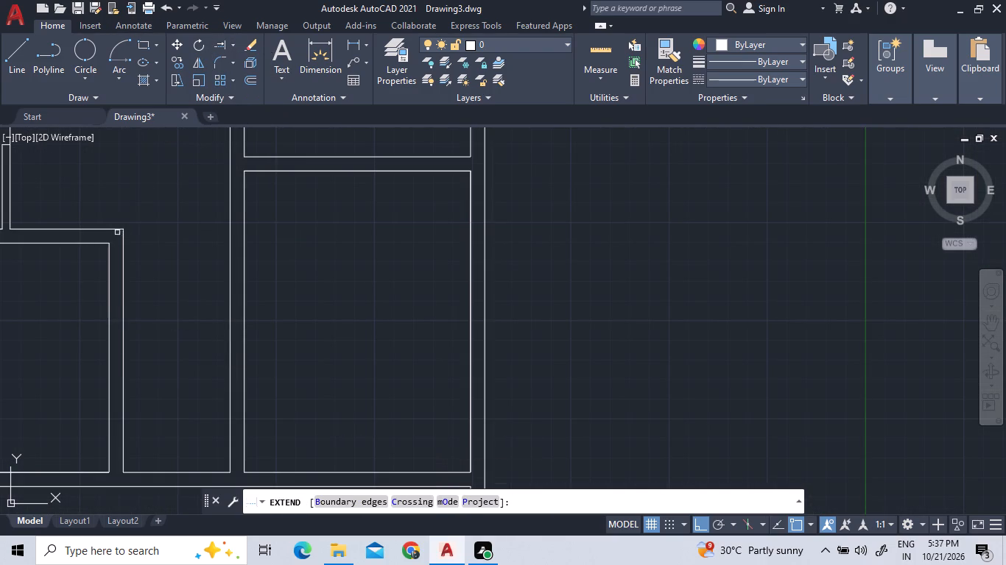
pyautogui.click(110, 229)
pyautogui.scroll(-1, 73, 114)
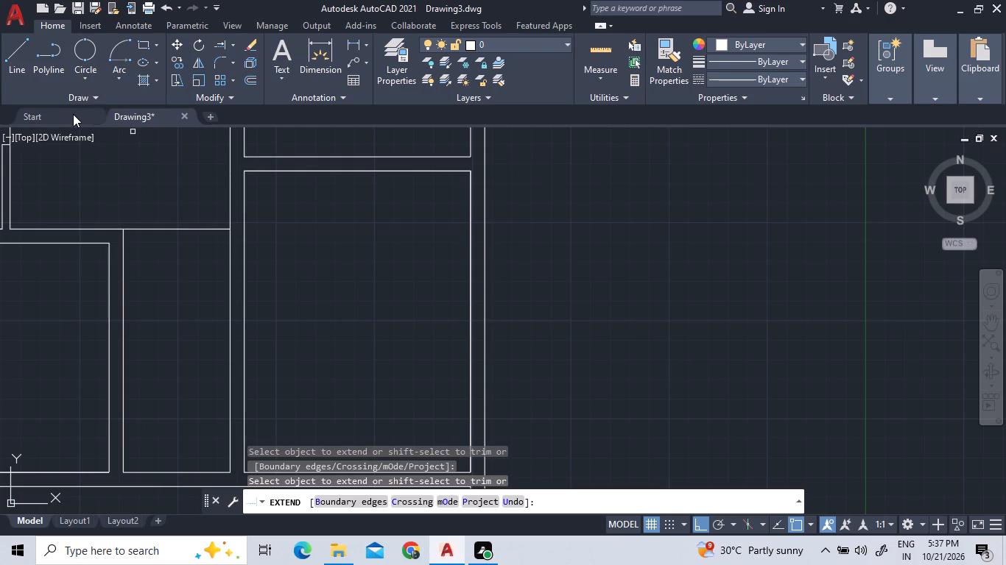
pyautogui.click(98, 243)
pyautogui.click(100, 246)
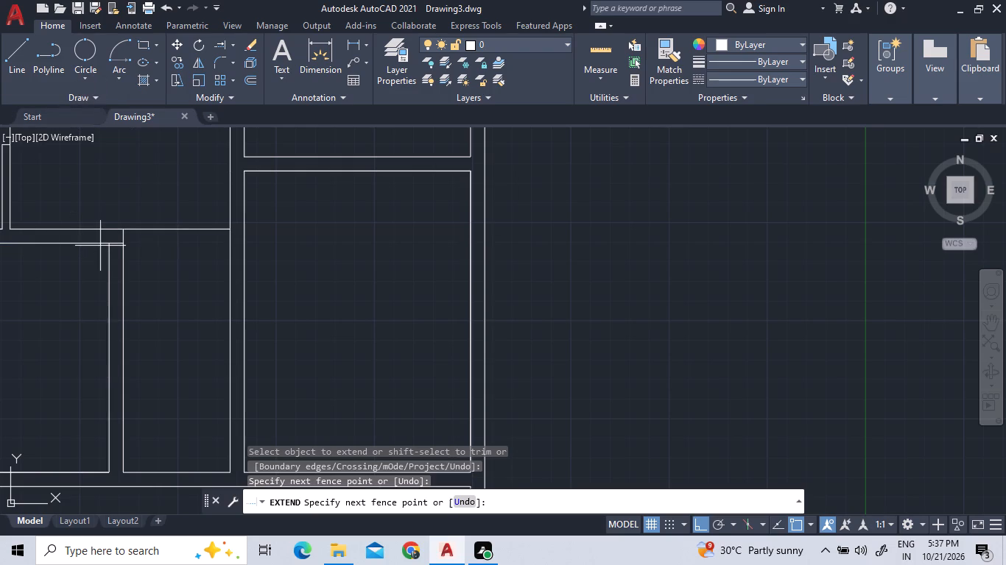
pyautogui.click(108, 239)
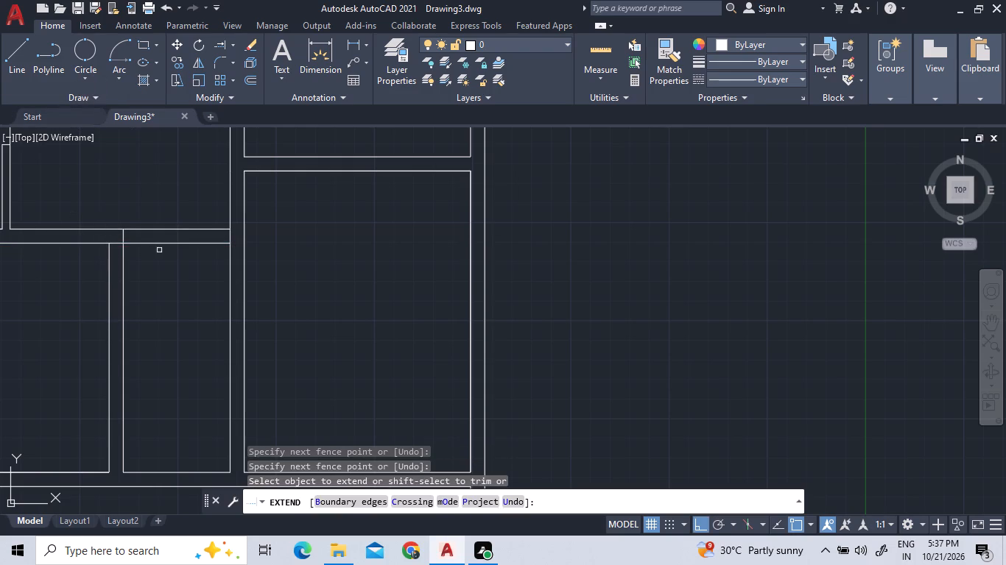
pyautogui.scroll(-2, 205, 244)
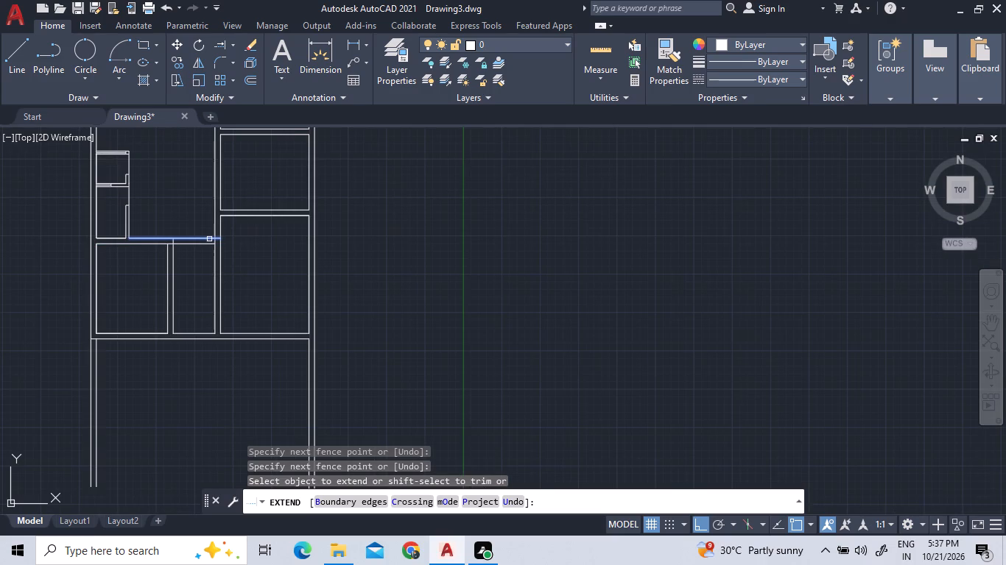
pyautogui.click(209, 239)
pyautogui.scroll(2, 209, 259)
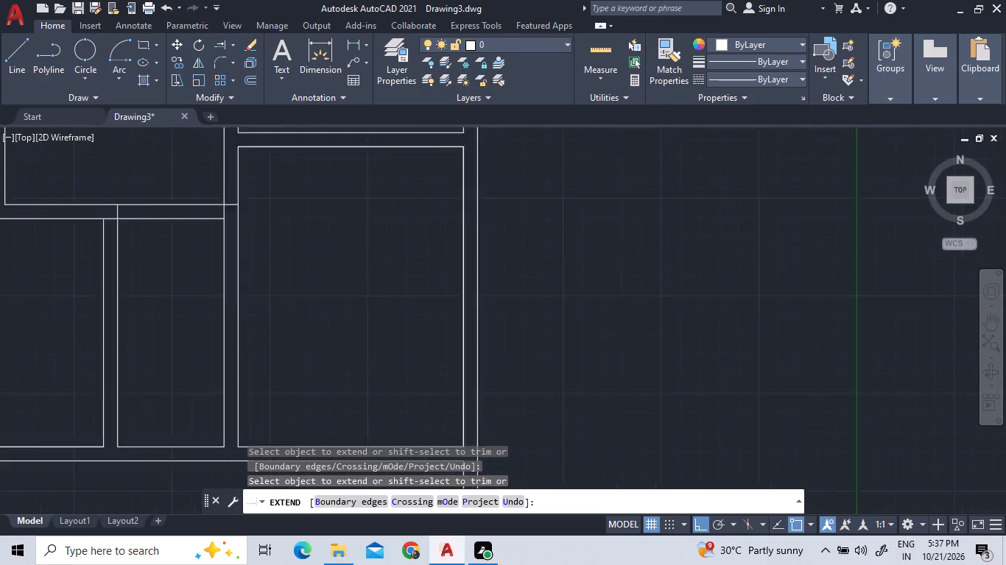
pyautogui.scroll(1, 209, 259)
pyautogui.rightClick(222, 210)
pyautogui.click(233, 217)
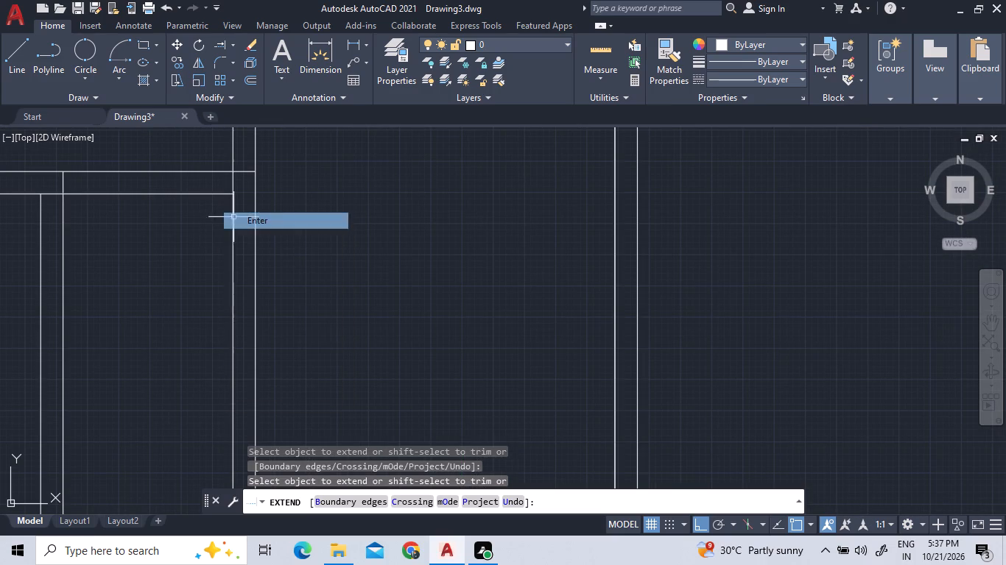
# Trim the passage's right line between the extended wall lines, and the lower extended line across the dividing wall's thickness.
pyautogui.click(235, 45)
pyautogui.click(235, 63)
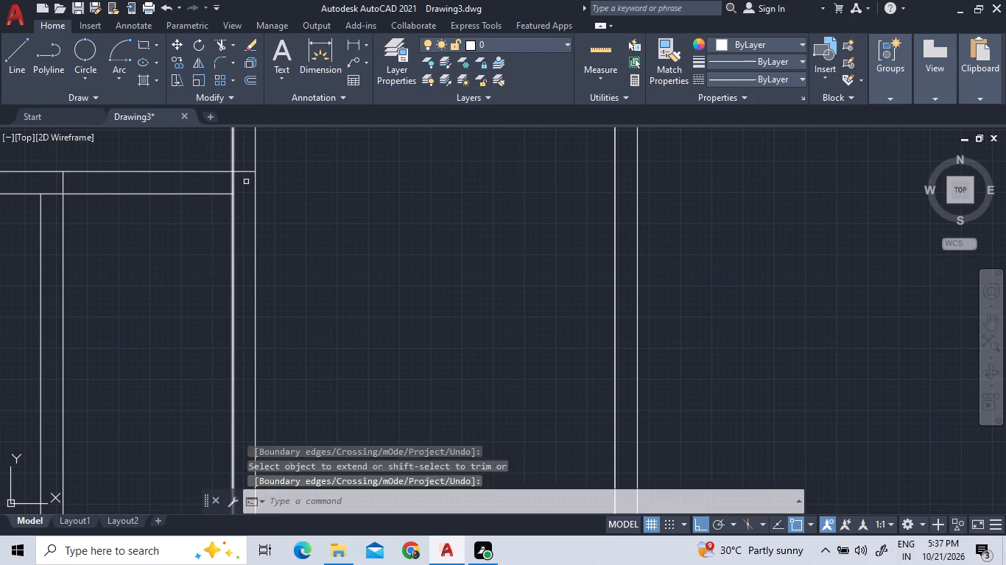
pyautogui.click(230, 181)
pyautogui.click(240, 183)
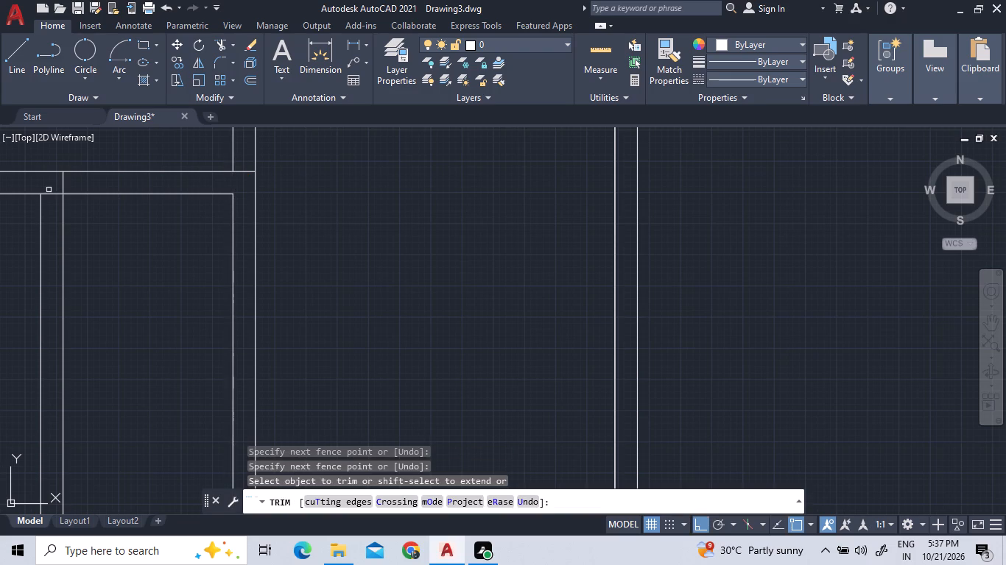
pyautogui.click(50, 190)
pyautogui.click(54, 205)
pyautogui.scroll(-1, 65, 228)
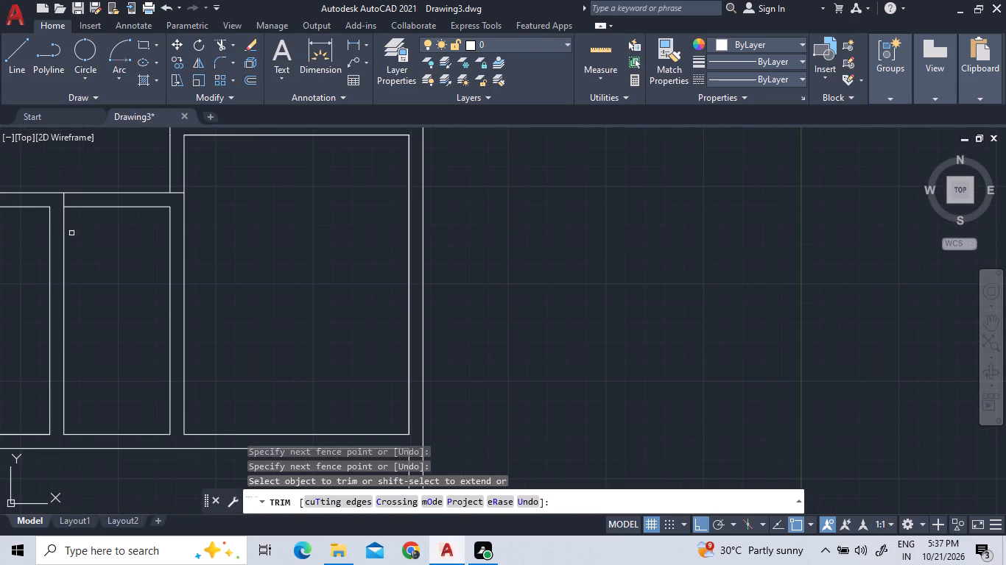
# Extend the lower left room's right inner wall line up to the upper line of its top wall.
pyautogui.click(232, 45)
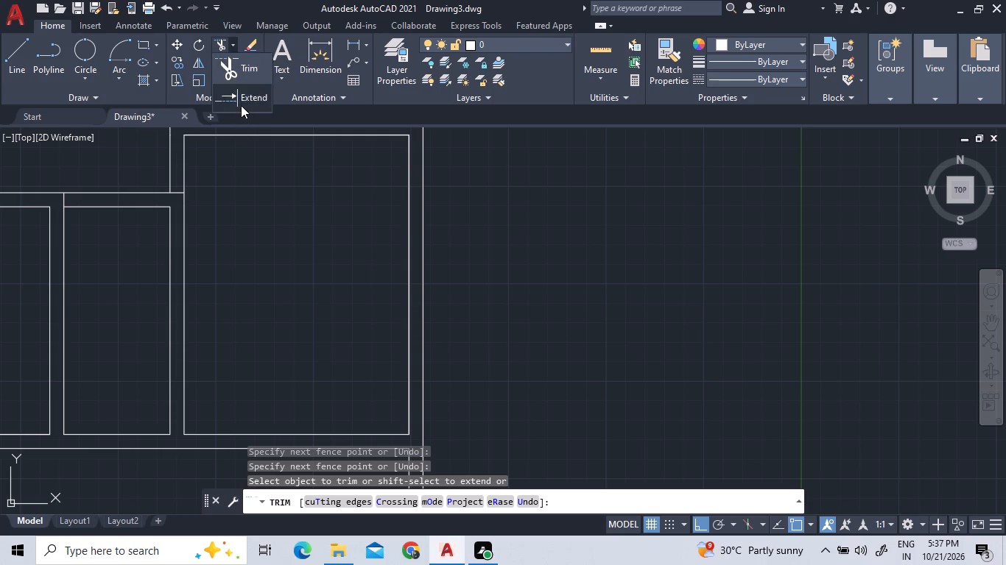
pyautogui.click(241, 105)
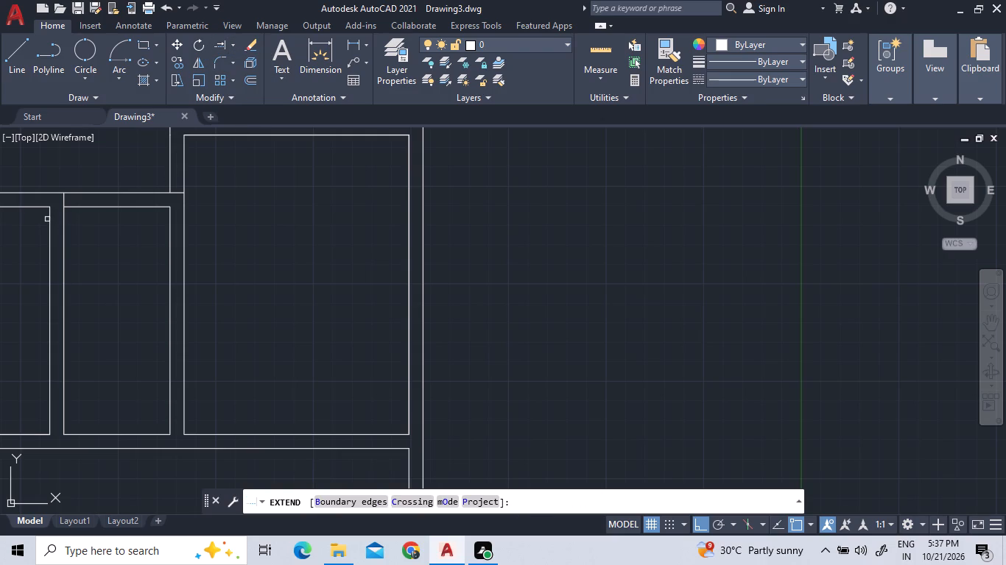
pyautogui.click(50, 218)
# Draw a short vertical line across the closed-off passage's top wall, at about the wall's midpoint.
pyautogui.scroll(-1, 111, 238)
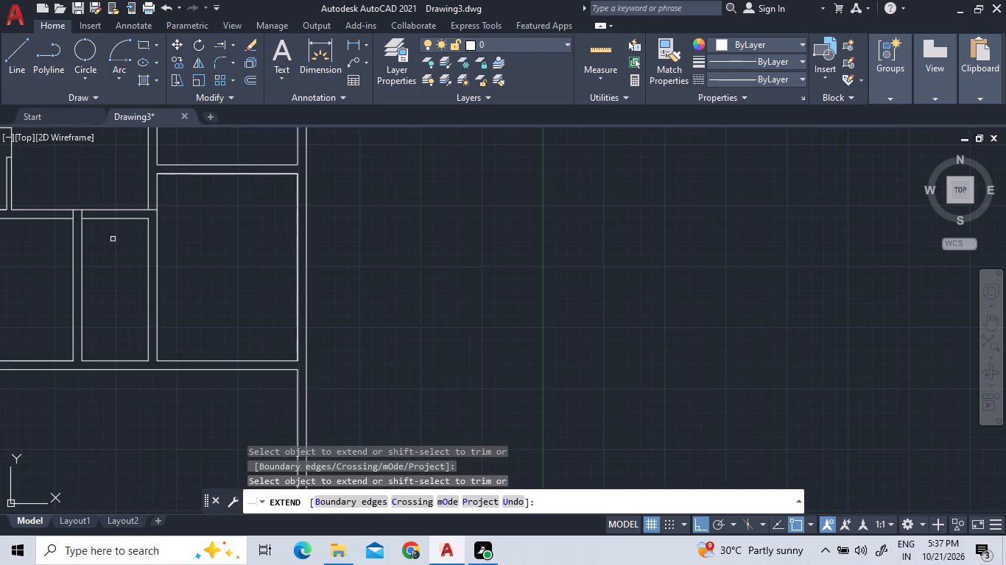
pyautogui.scroll(-1, 110, 252)
pyautogui.scroll(1, 105, 256)
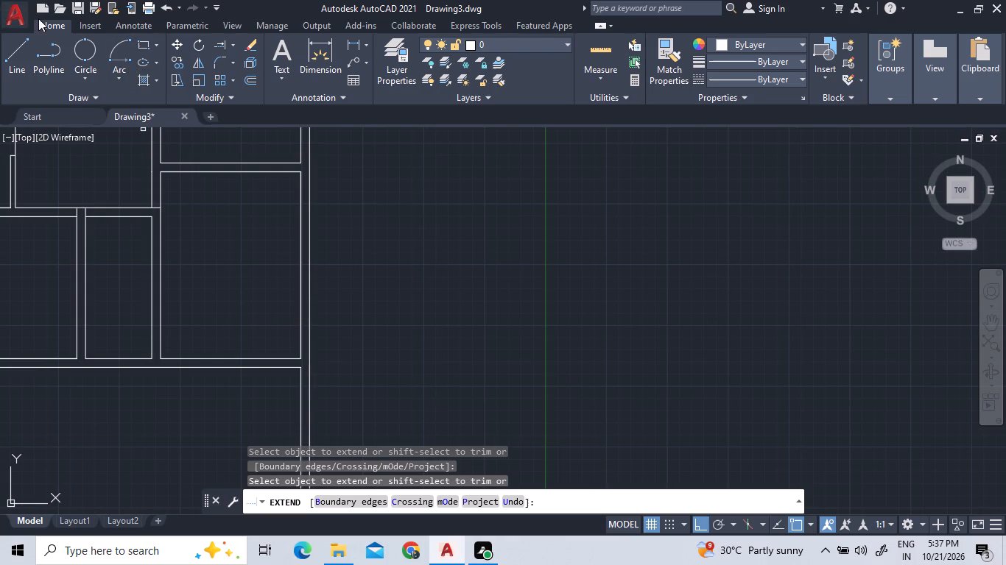
pyautogui.click(12, 54)
pyautogui.scroll(3, 115, 212)
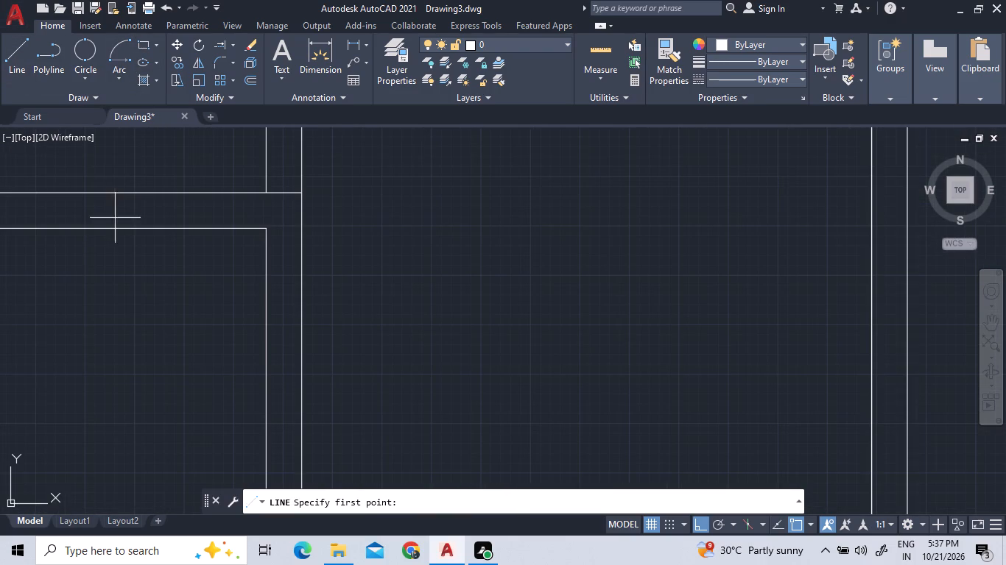
pyautogui.scroll(-2, 90, 229)
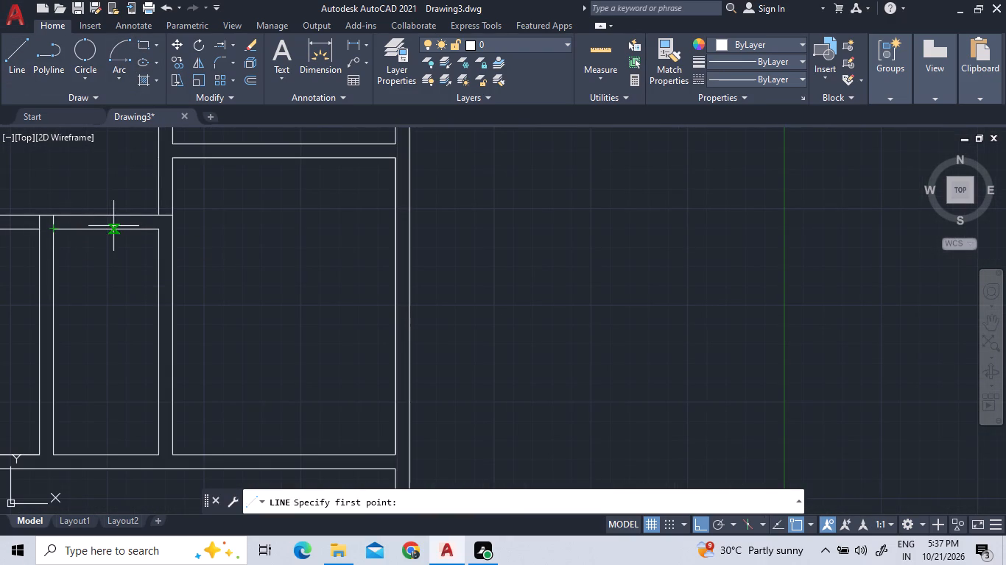
pyautogui.click(106, 229)
pyautogui.scroll(3, 108, 215)
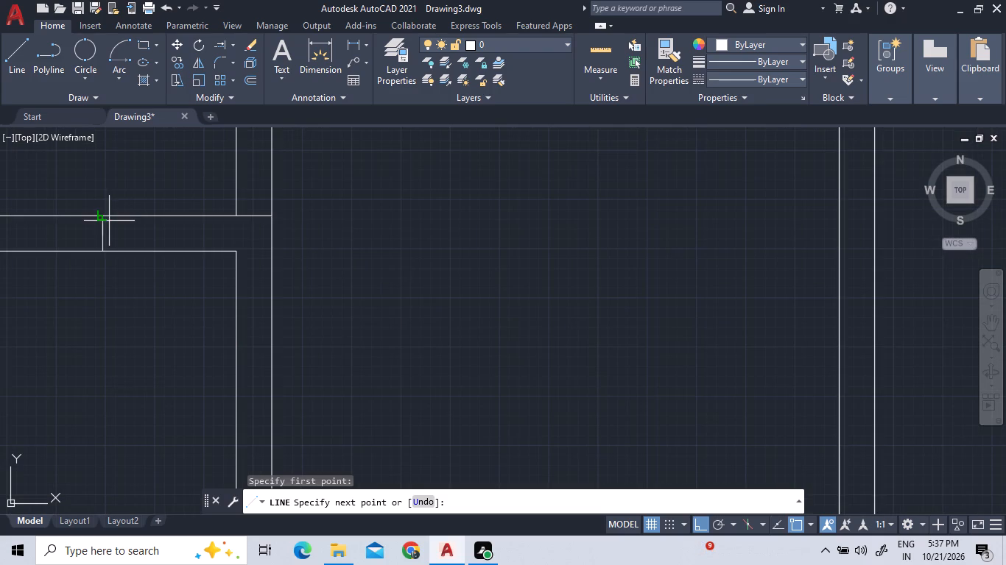
pyautogui.click(106, 218)
pyautogui.scroll(-2, 163, 244)
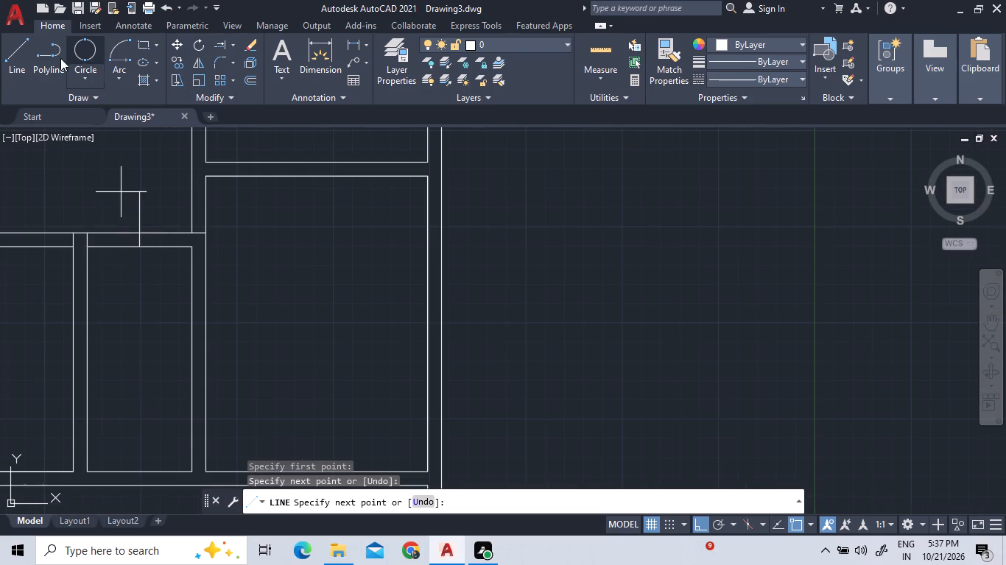
# Draw a short vertical line across the lower left room's top wall, about midway between the 4' by 7' room and the dividing wall.
pyautogui.click(26, 65)
pyautogui.scroll(-2, 184, 347)
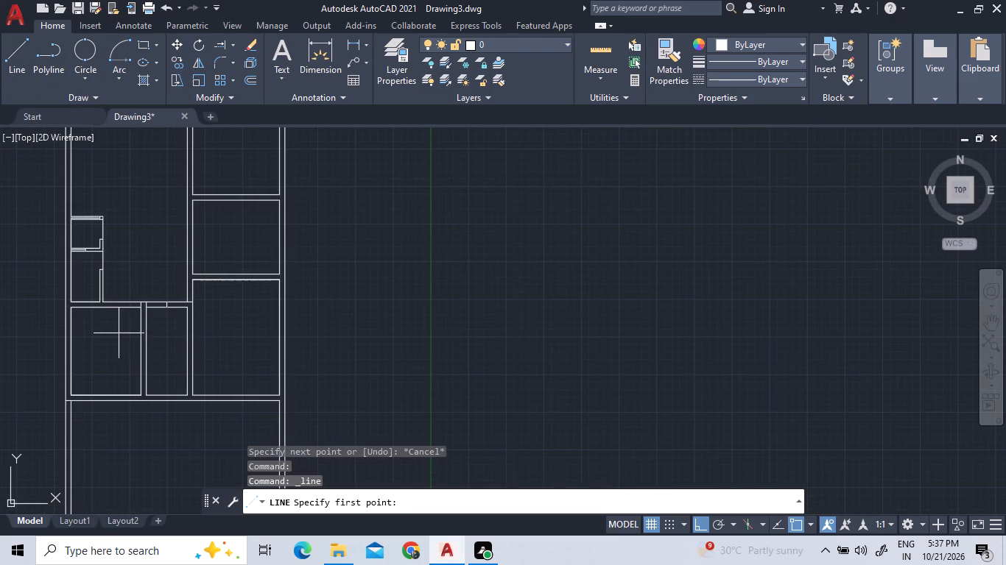
pyautogui.scroll(2, 112, 312)
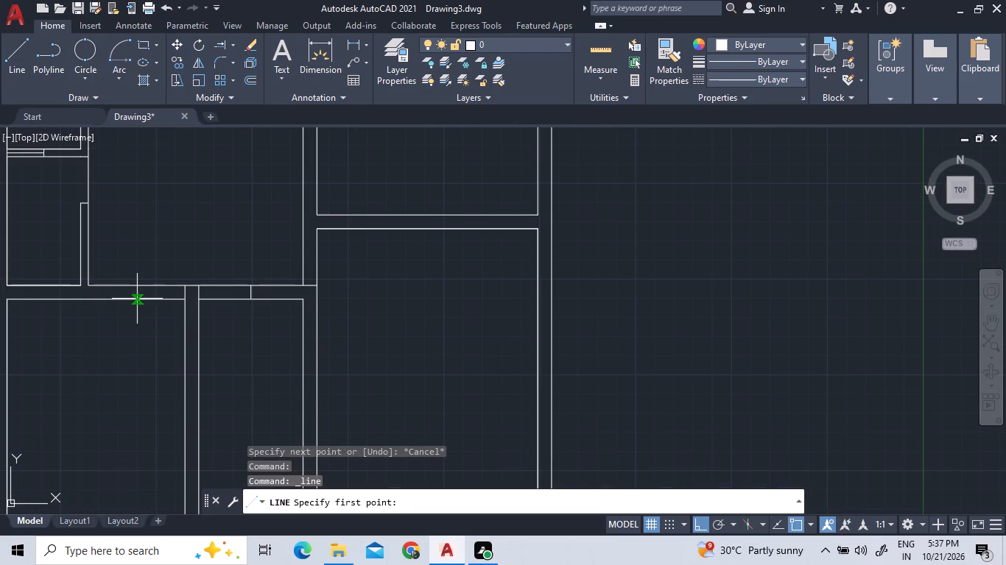
pyautogui.scroll(1, 125, 291)
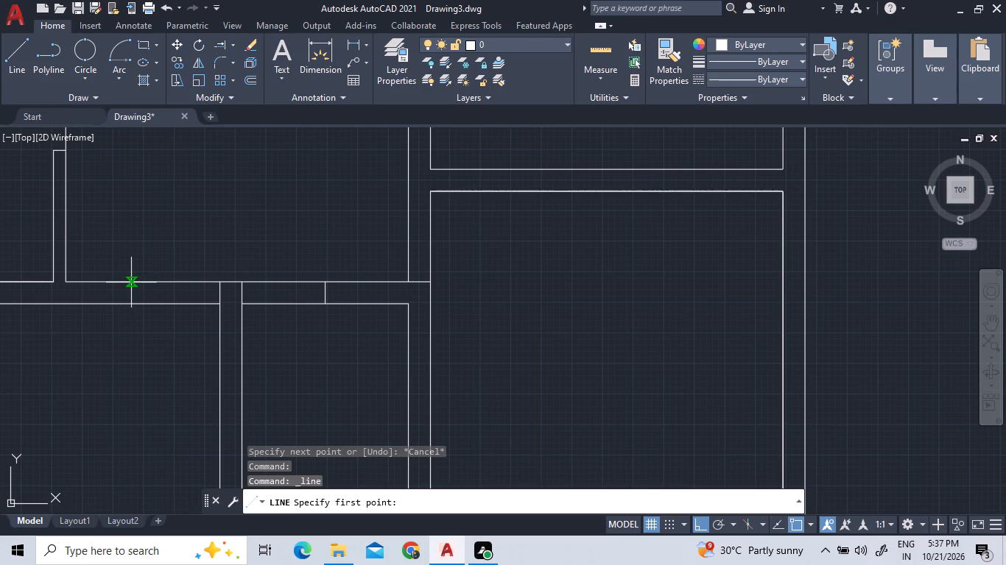
pyautogui.click(134, 282)
pyautogui.click(132, 307)
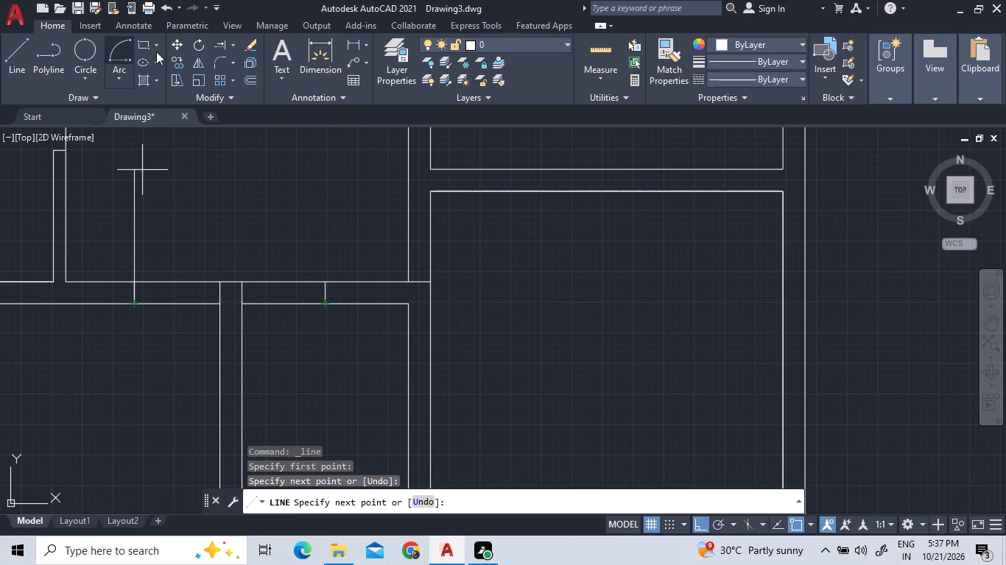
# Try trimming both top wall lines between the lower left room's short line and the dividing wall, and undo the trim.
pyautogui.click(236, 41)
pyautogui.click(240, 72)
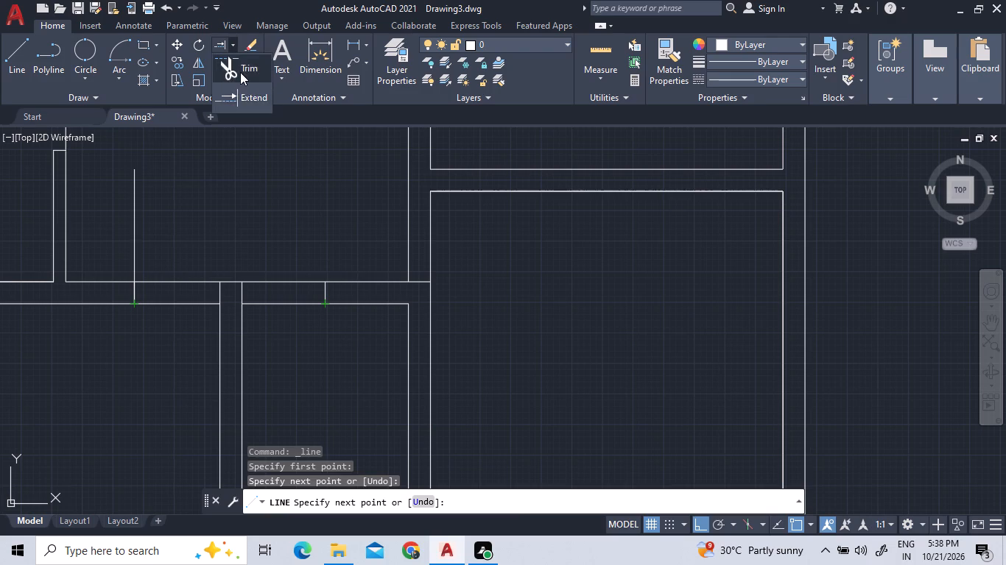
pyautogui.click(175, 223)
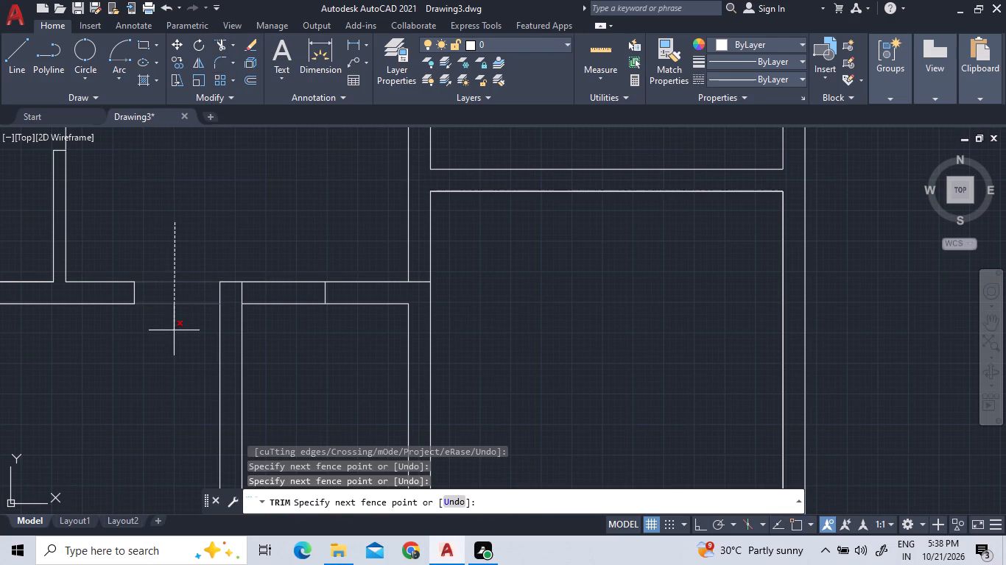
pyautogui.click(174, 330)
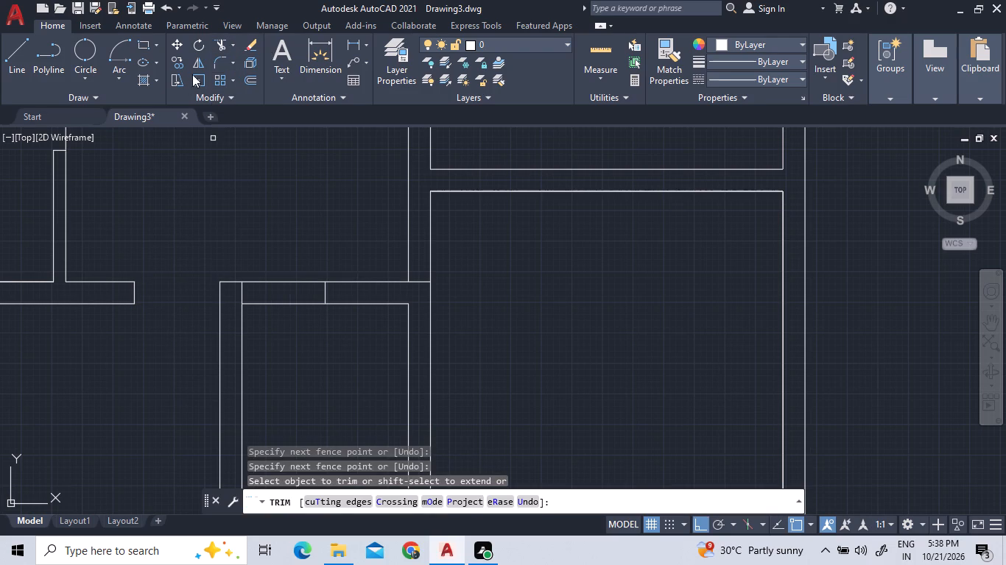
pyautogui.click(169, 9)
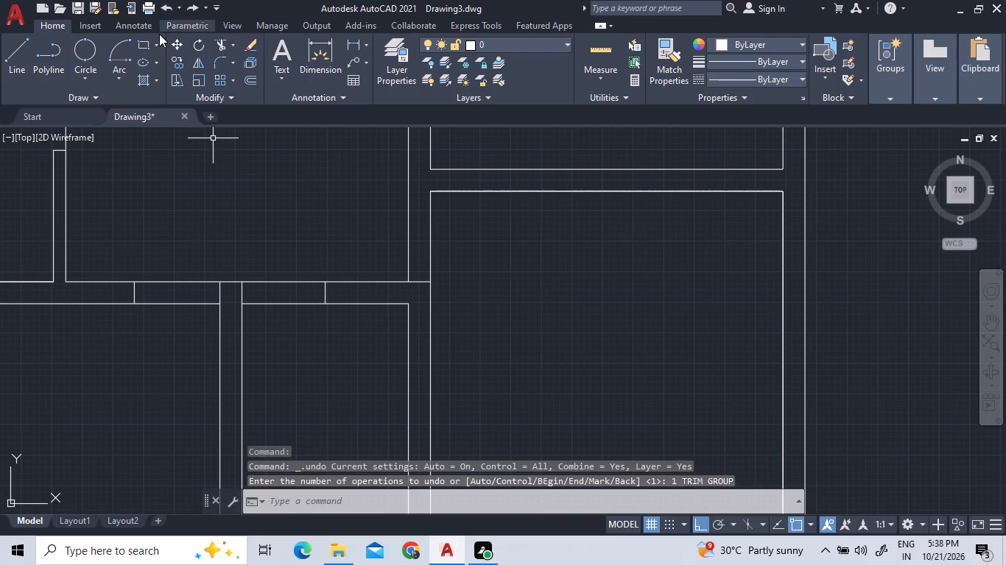
# Trim only the lower line of the top wall between each short vertical line and the dividing wall, in both rooms.
pyautogui.click(216, 39)
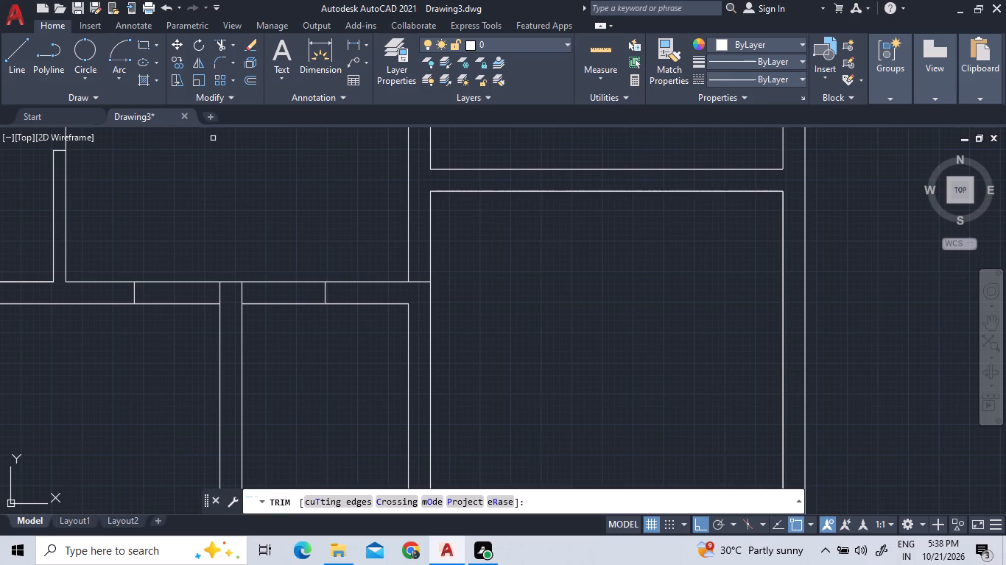
pyautogui.click(180, 303)
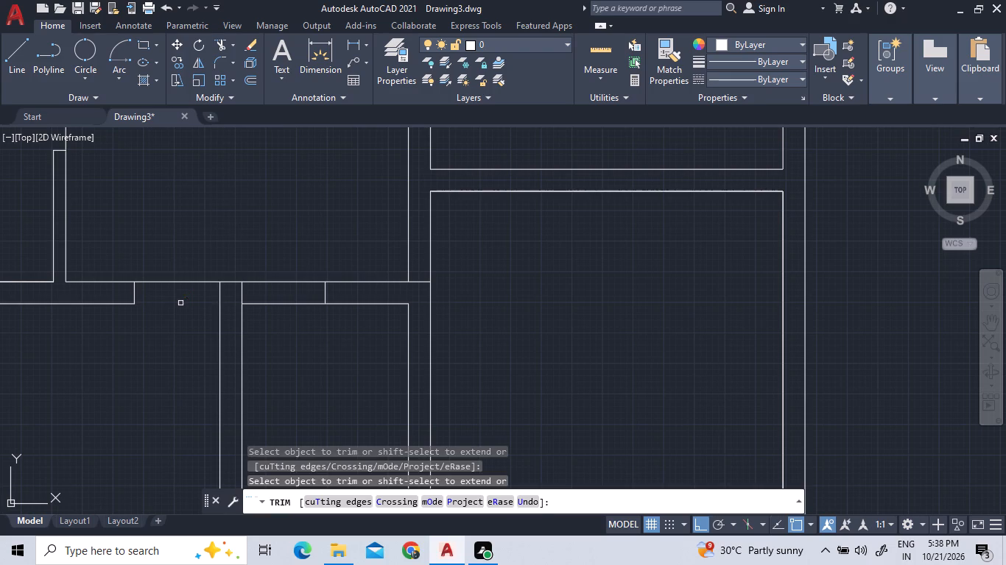
pyautogui.click(295, 302)
pyautogui.scroll(-2, 296, 316)
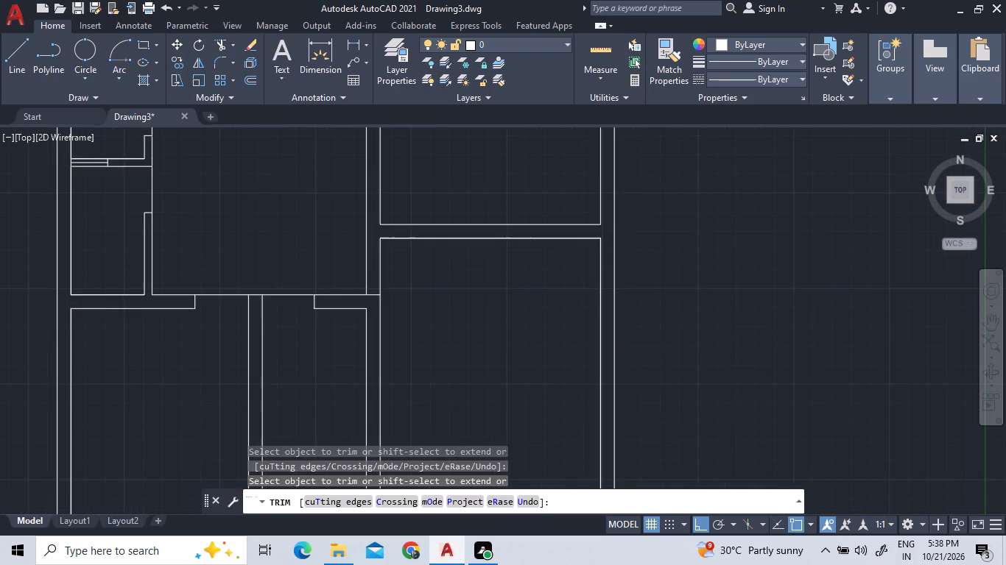
pyautogui.moveTo(317, 354); pyautogui.dragTo(317, 306, button='middle')
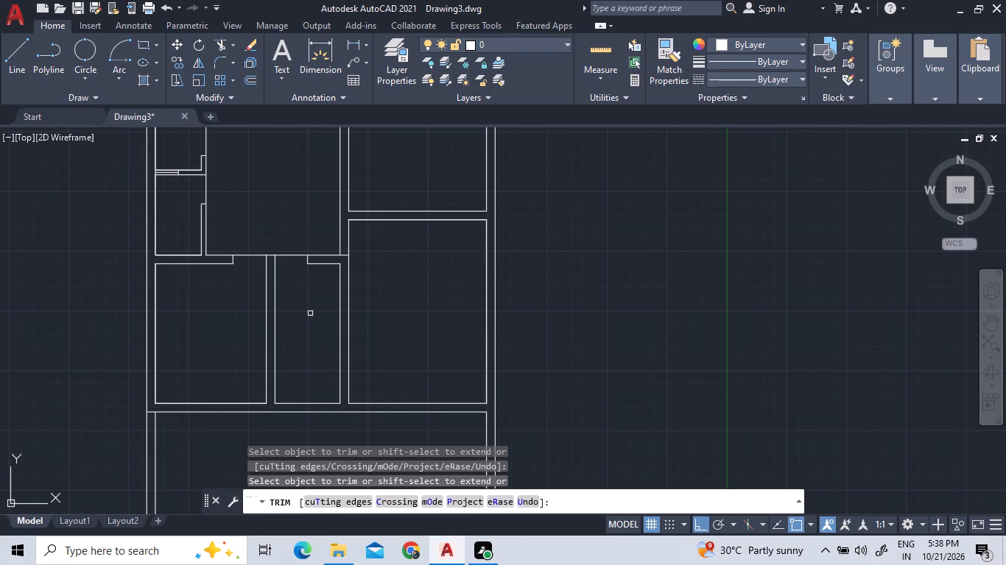
# Draw a horizontal line wall to wall across the closed-off passage, about a quarter of the way down from its top wall.
pyautogui.click(13, 53)
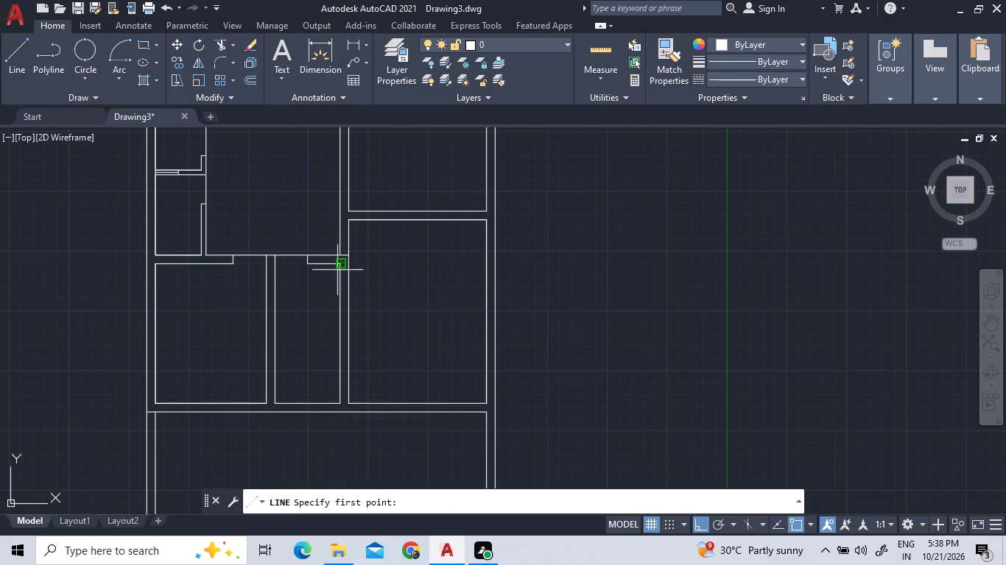
pyautogui.scroll(3, 346, 315)
pyautogui.scroll(-1, 315, 310)
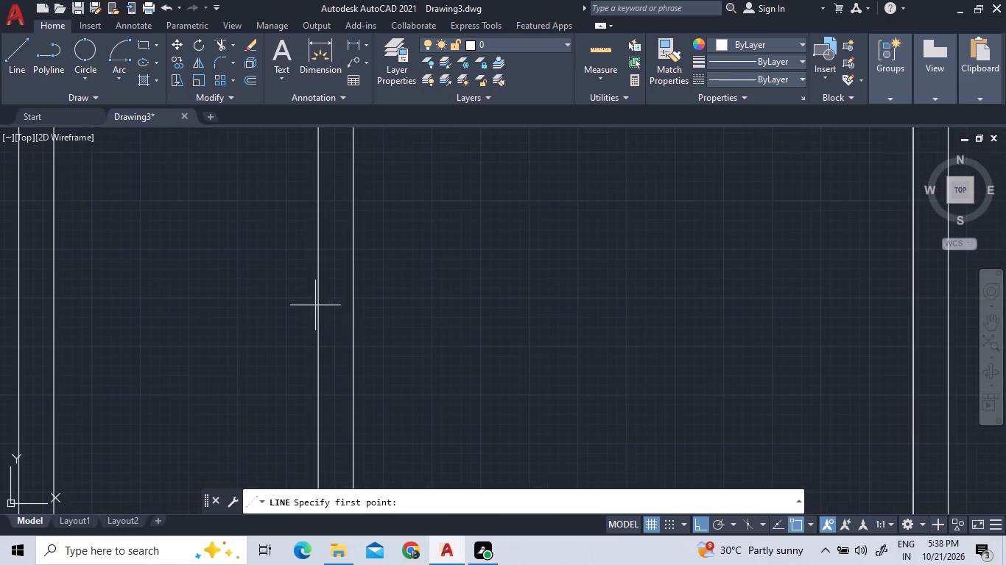
pyautogui.scroll(-1, 315, 307)
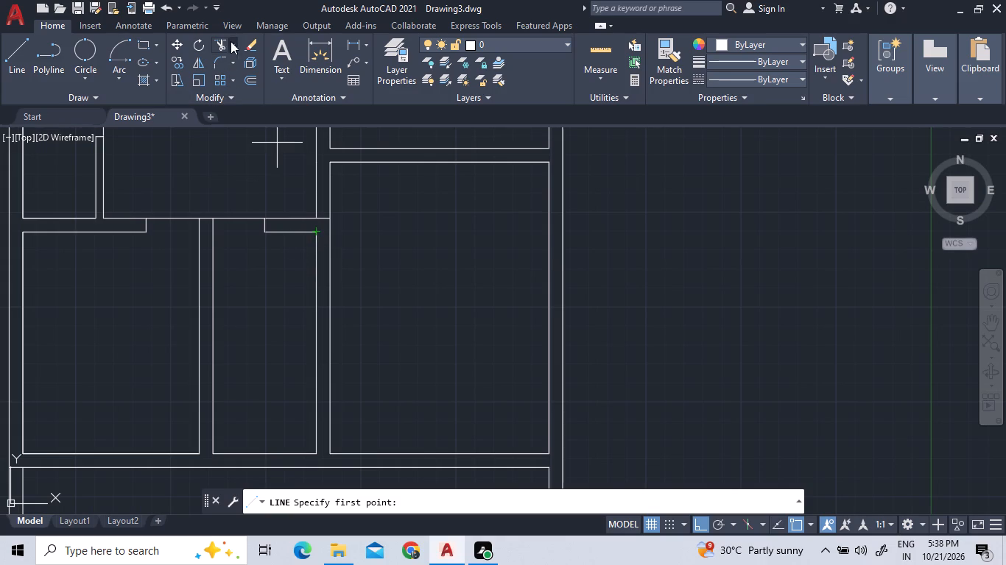
pyautogui.click(20, 51)
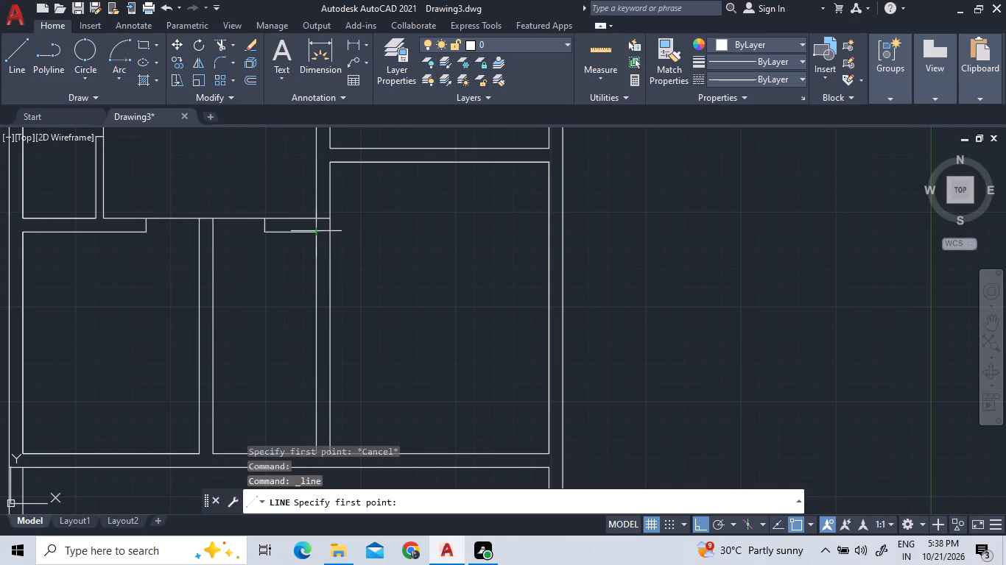
pyautogui.click(315, 291)
pyautogui.scroll(2, 211, 291)
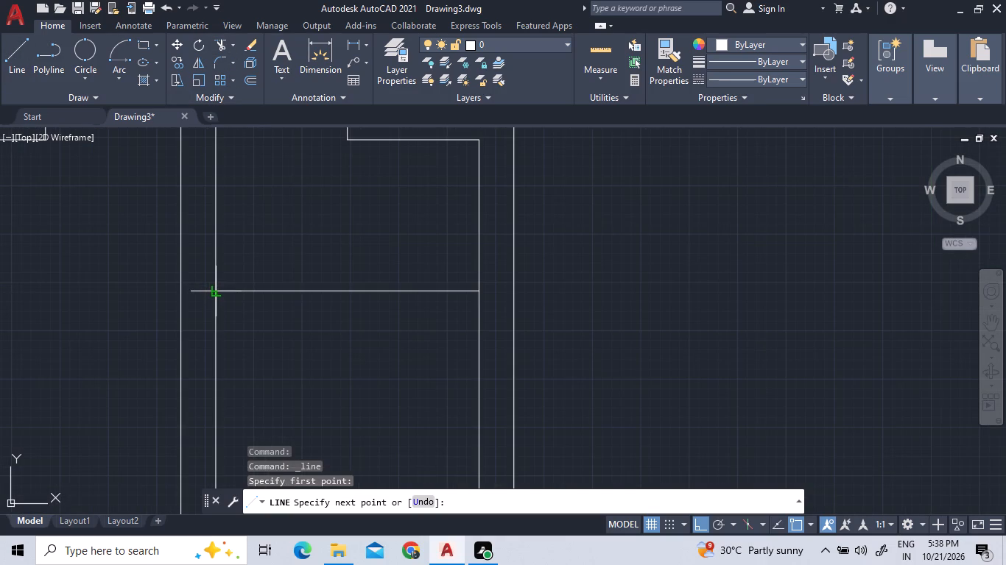
pyautogui.click(211, 291)
pyautogui.scroll(-3, 268, 281)
# Offset the passage's horizontal line downward at 10" spacing, each time from the newest line, to make four stair tread lines.
pyautogui.click(254, 69)
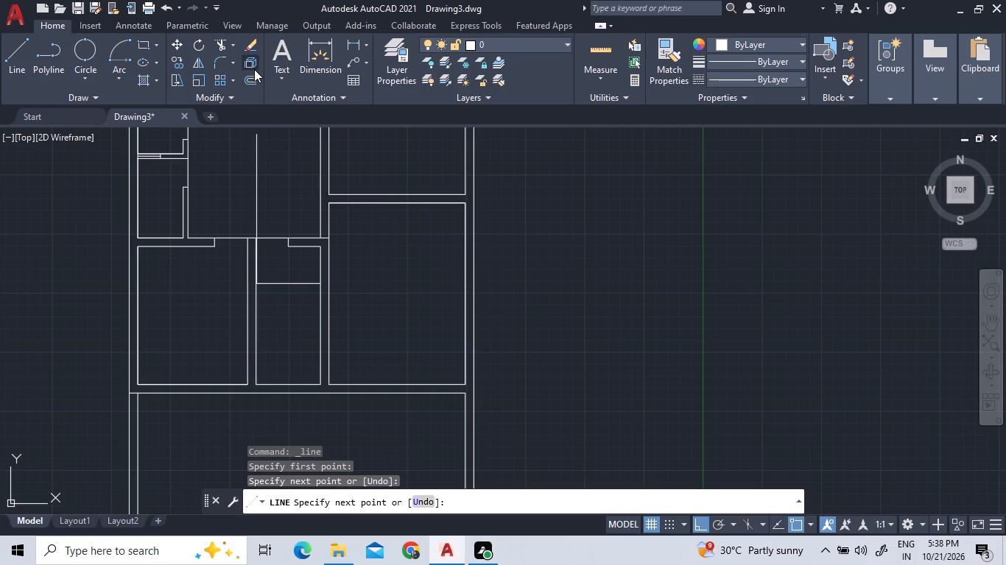
pyautogui.click(249, 69)
pyautogui.click(249, 77)
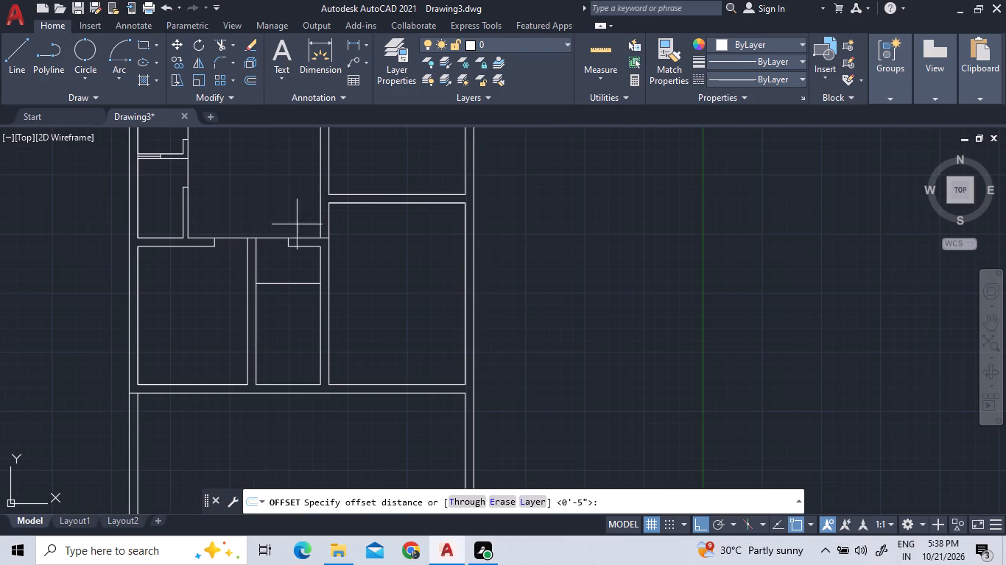
pyautogui.write("10'")
pyautogui.press('BackSpace')
pyautogui.hotkey('shift', '"')
pyautogui.press('Return')
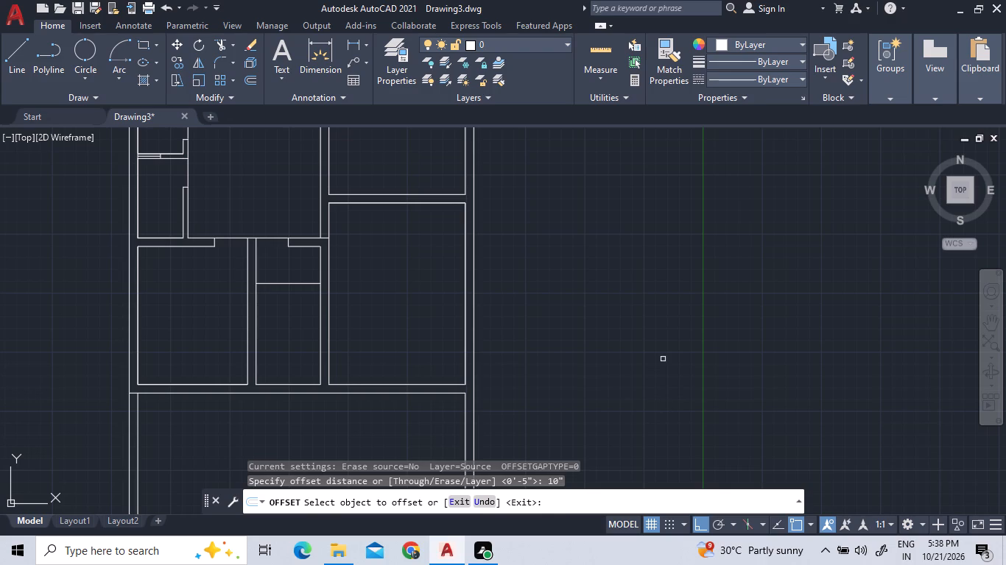
pyautogui.click(279, 282)
pyautogui.click(291, 320)
pyautogui.click(295, 296)
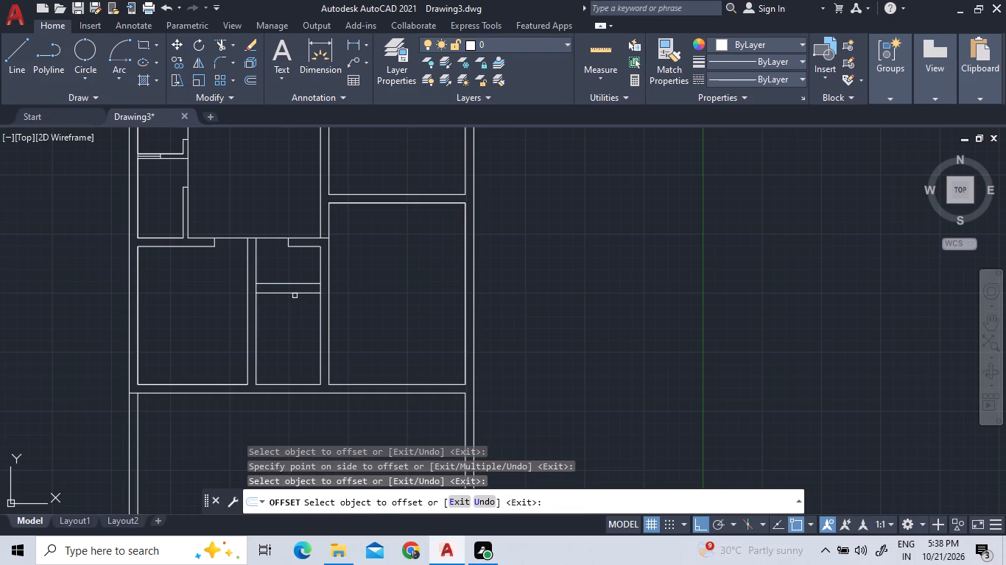
pyautogui.click(295, 291)
pyautogui.click(299, 317)
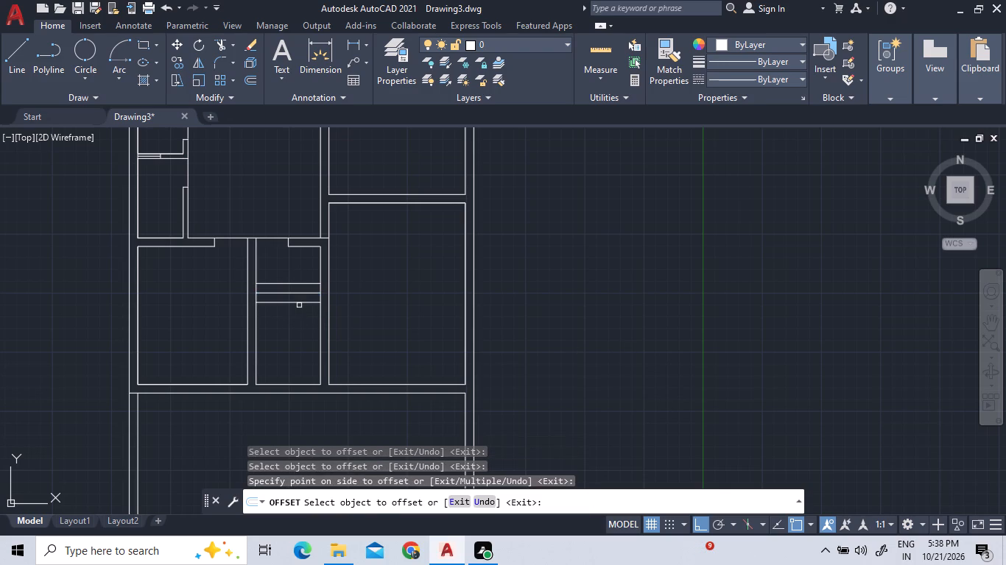
pyautogui.click(299, 303)
pyautogui.click(296, 315)
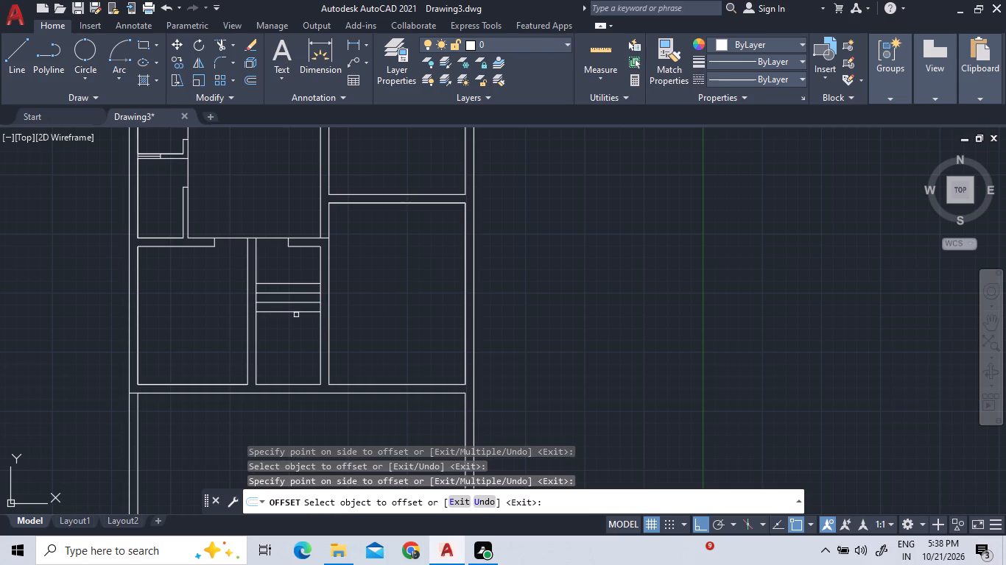
pyautogui.click(296, 312)
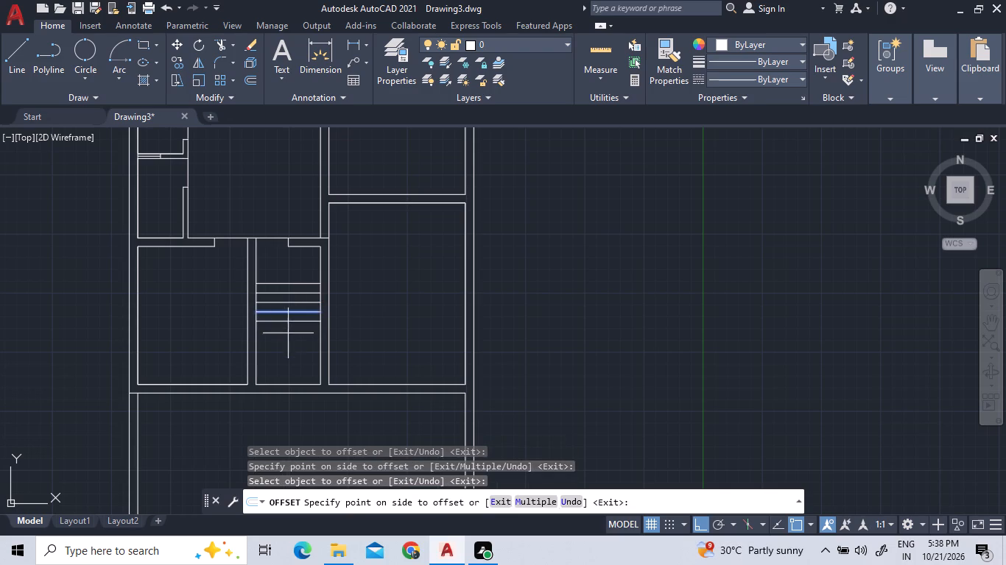
pyautogui.click(286, 333)
# Continue the 10" downward offsets from the lowest tread line, adding six more treads until just above the passage's bottom wall.
pyautogui.click(286, 324)
pyautogui.click(285, 321)
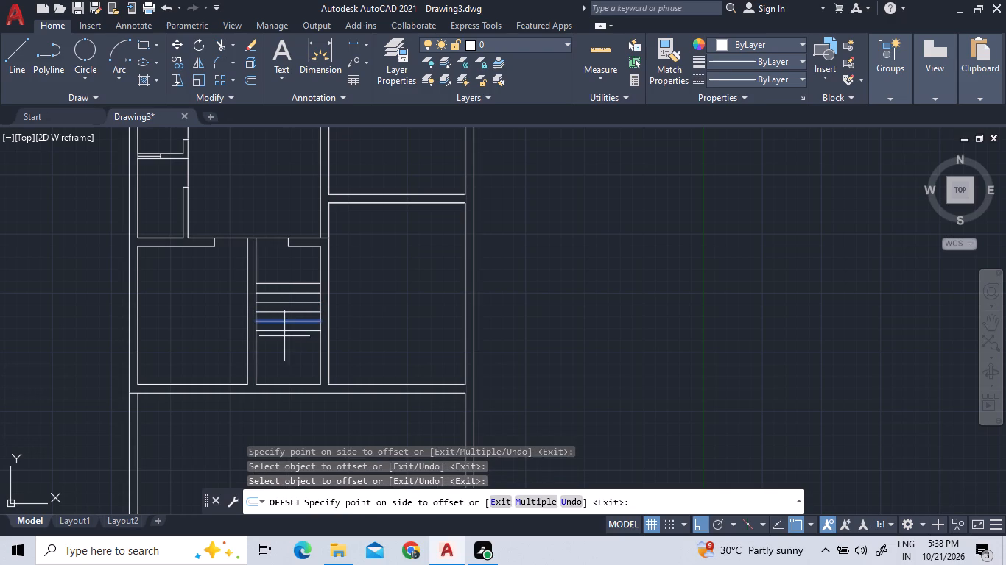
pyautogui.click(284, 336)
pyautogui.click(281, 331)
pyautogui.click(281, 352)
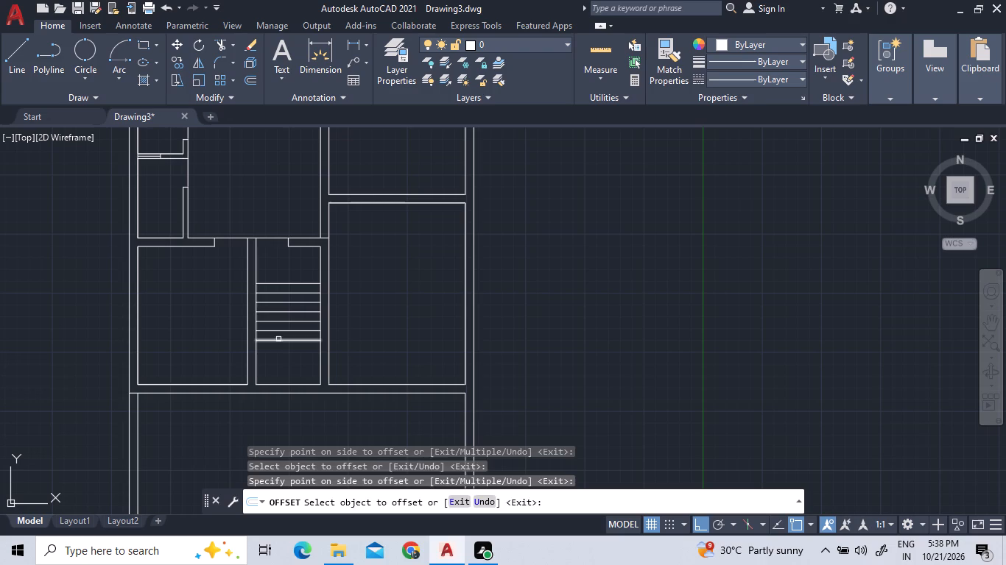
pyautogui.click(278, 338)
pyautogui.click(281, 362)
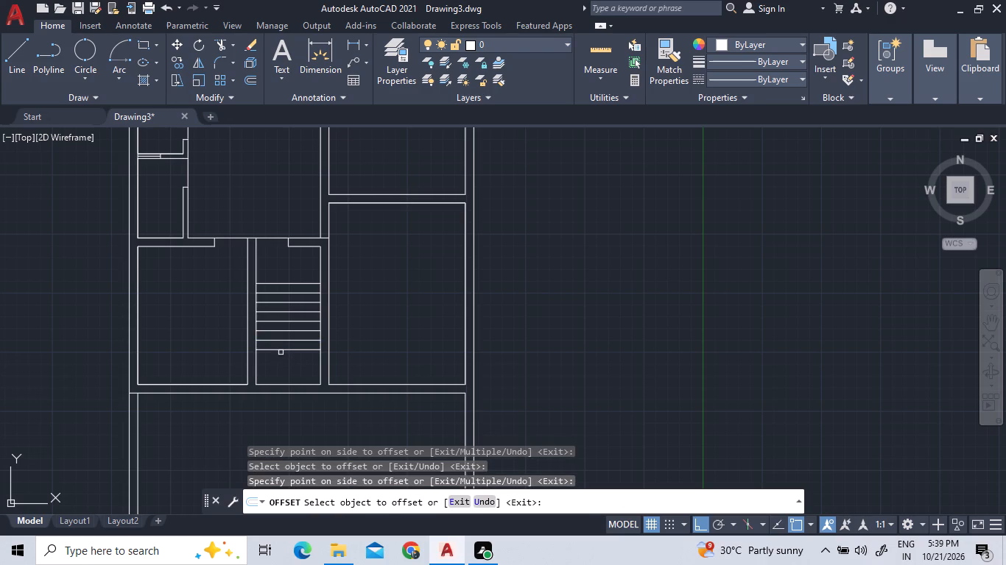
pyautogui.click(282, 350)
pyautogui.click(278, 368)
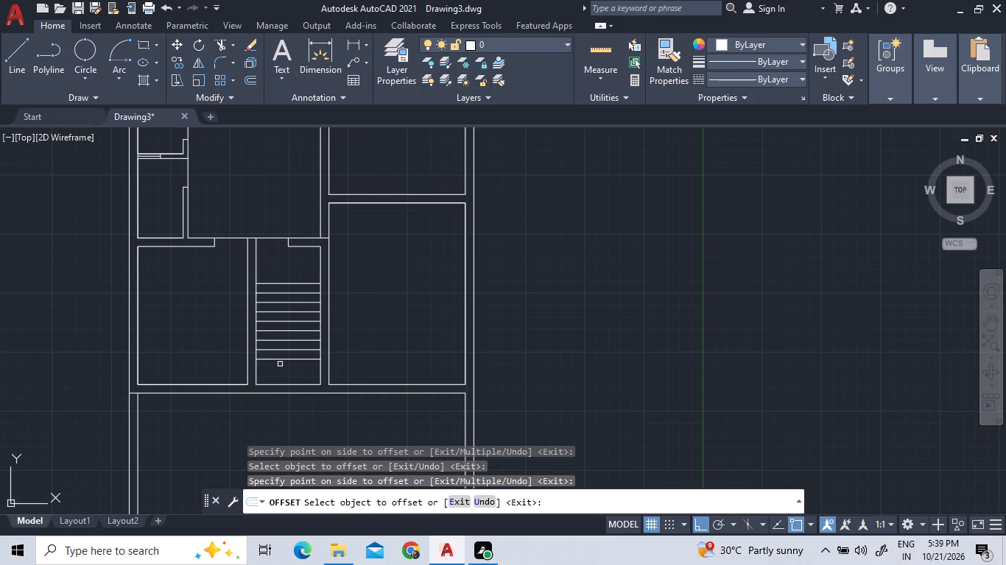
pyautogui.click(281, 360)
pyautogui.click(281, 369)
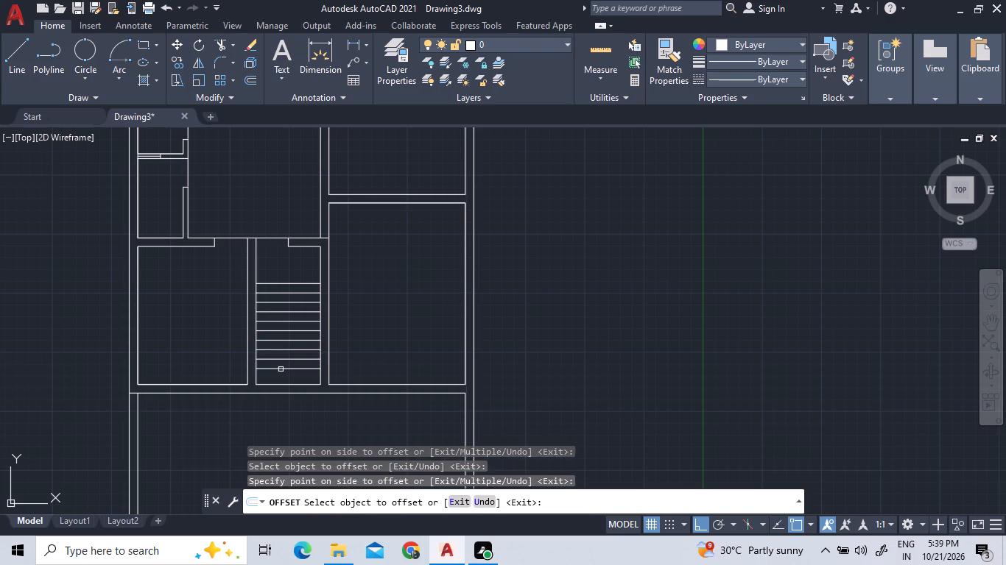
pyautogui.click(281, 369)
pyautogui.click(280, 375)
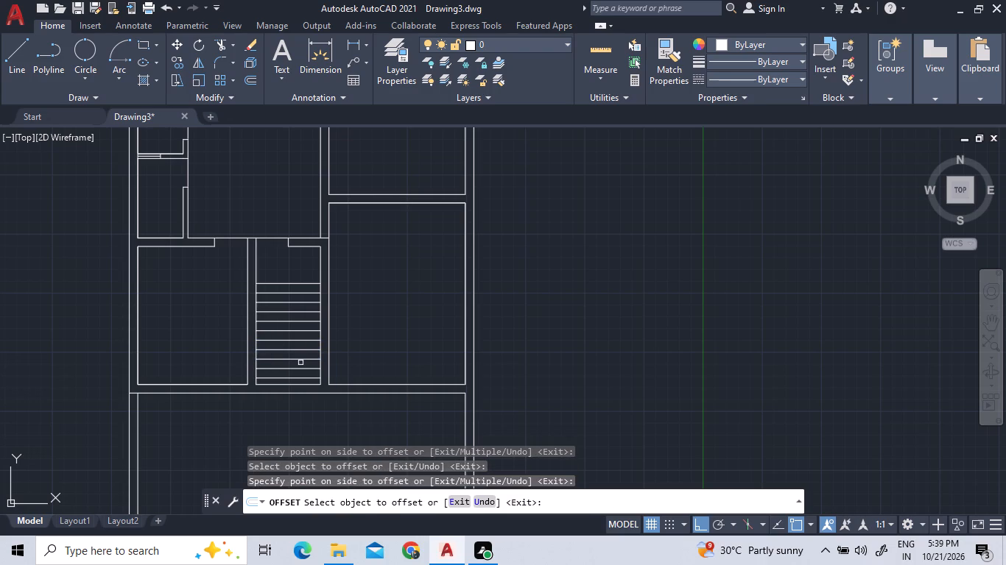
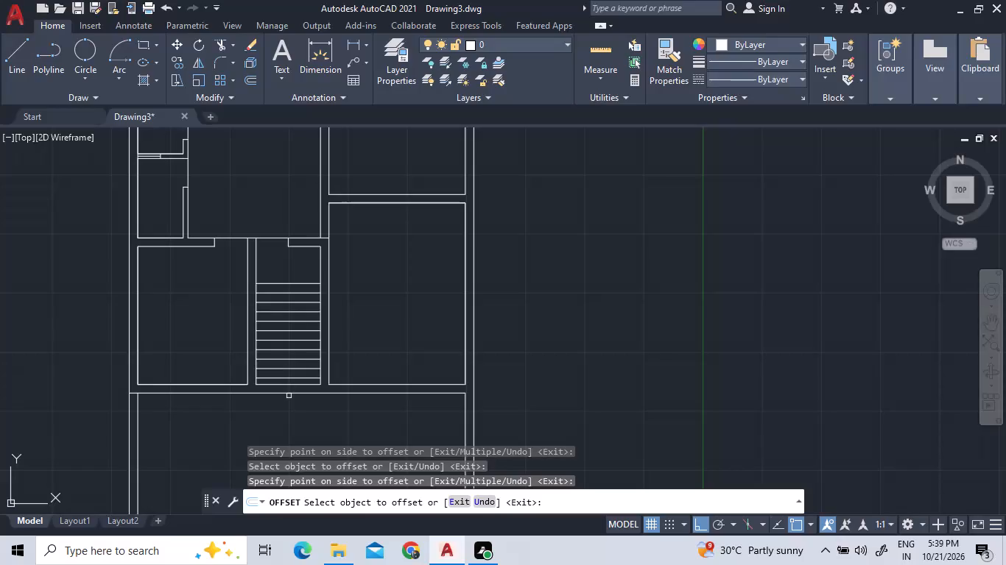
# Draw a vertical line down the middle of the stair, from the top tread line's midpoint to the passage's bottom wall.
pyautogui.scroll(1, 289, 400)
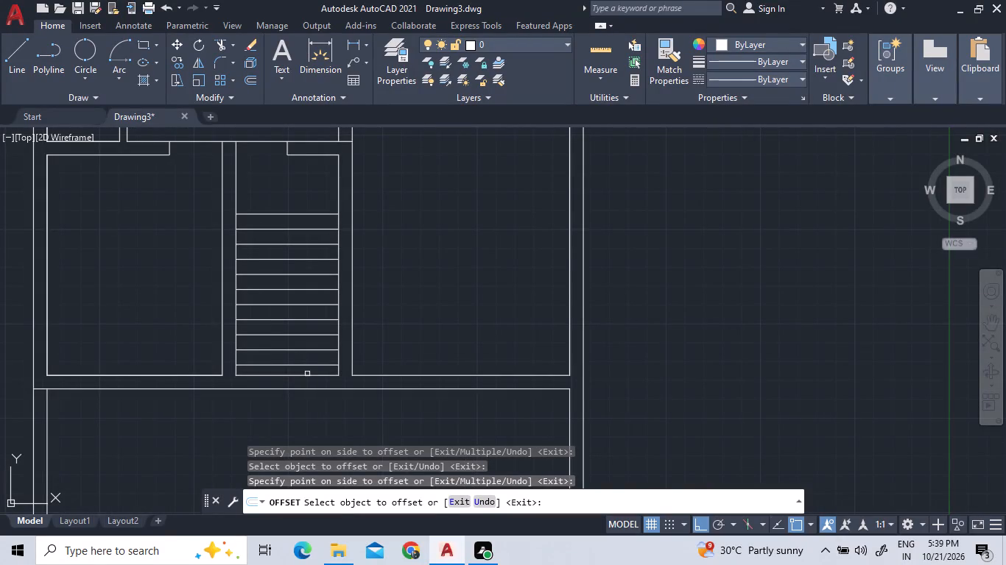
pyautogui.rightClick(295, 193)
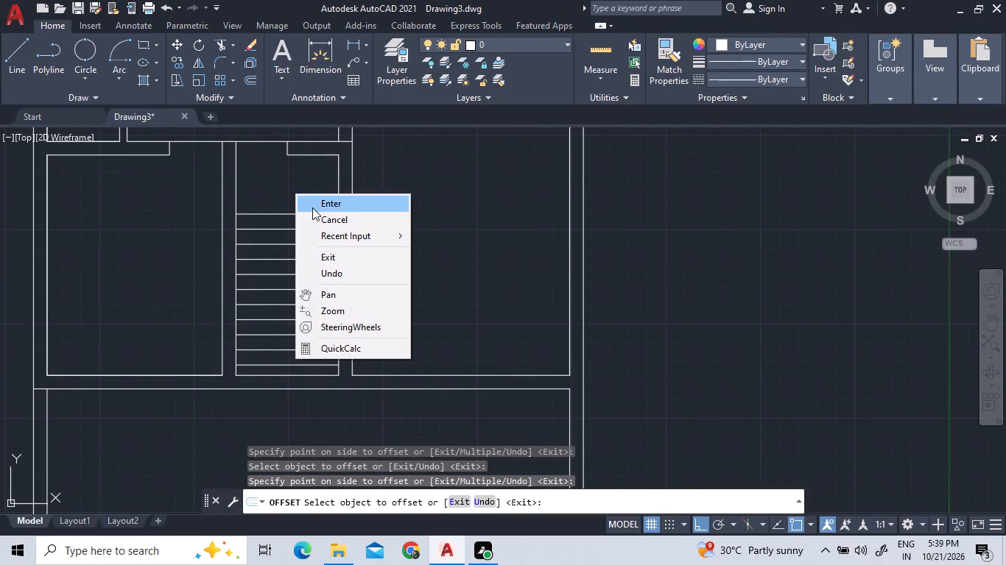
pyautogui.click(312, 207)
pyautogui.click(13, 62)
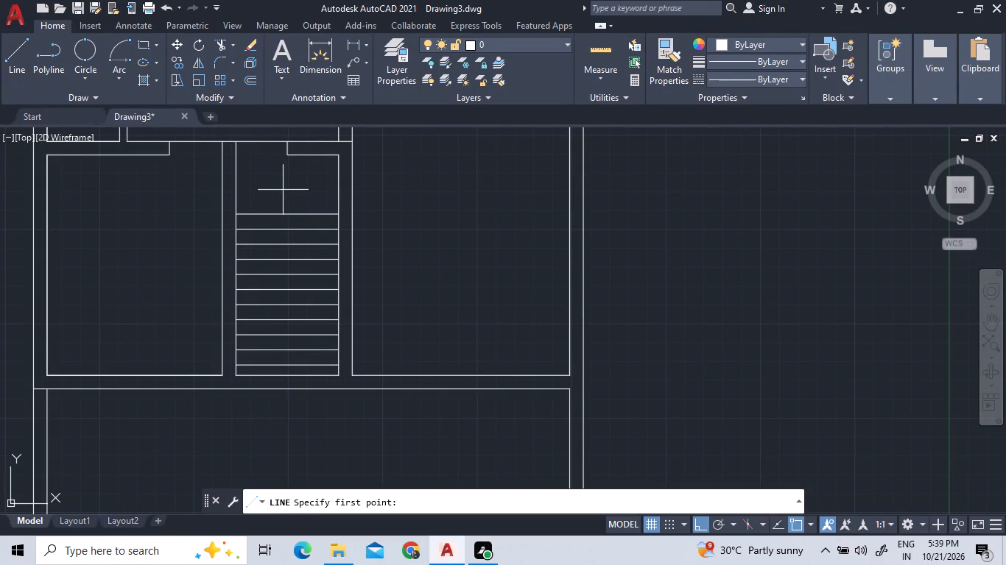
pyautogui.click(288, 216)
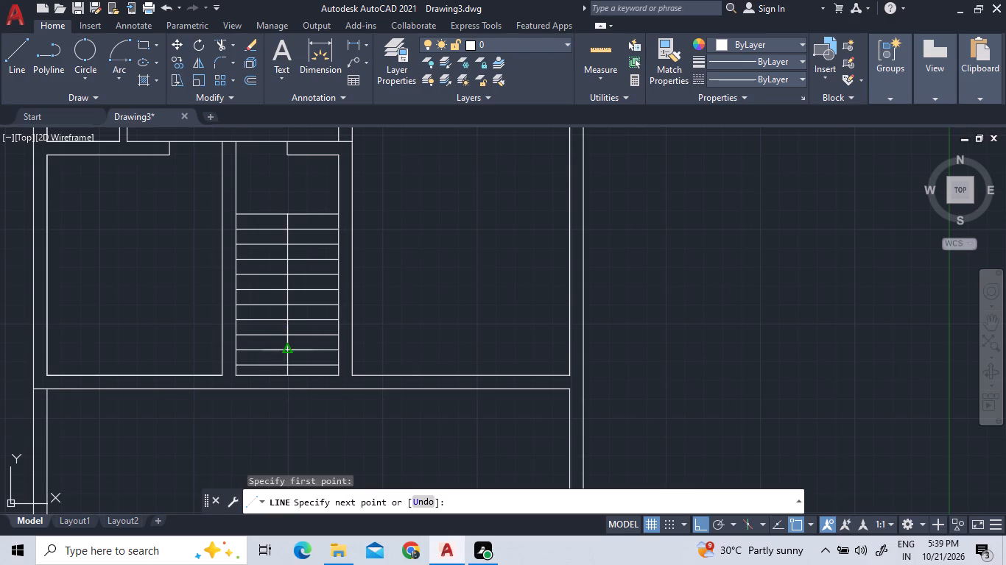
pyautogui.scroll(2, 302, 386)
pyautogui.click(264, 363)
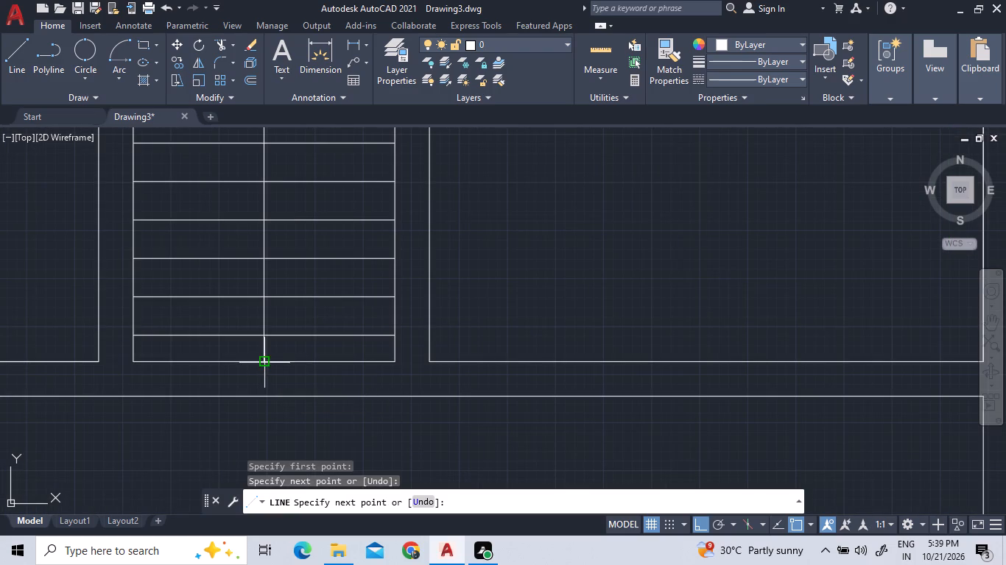
pyautogui.scroll(-3, 268, 364)
pyautogui.rightClick(267, 244)
pyautogui.click(285, 254)
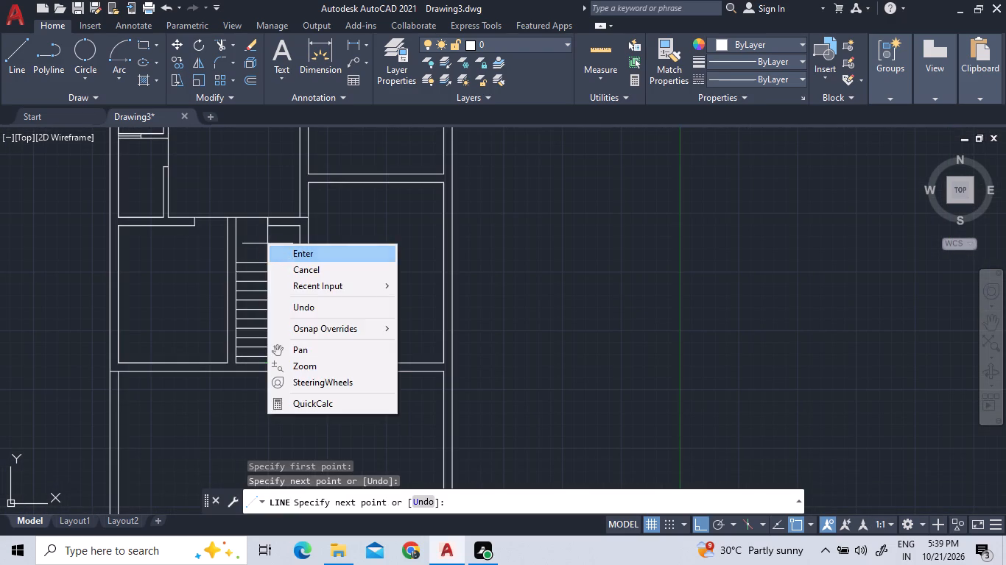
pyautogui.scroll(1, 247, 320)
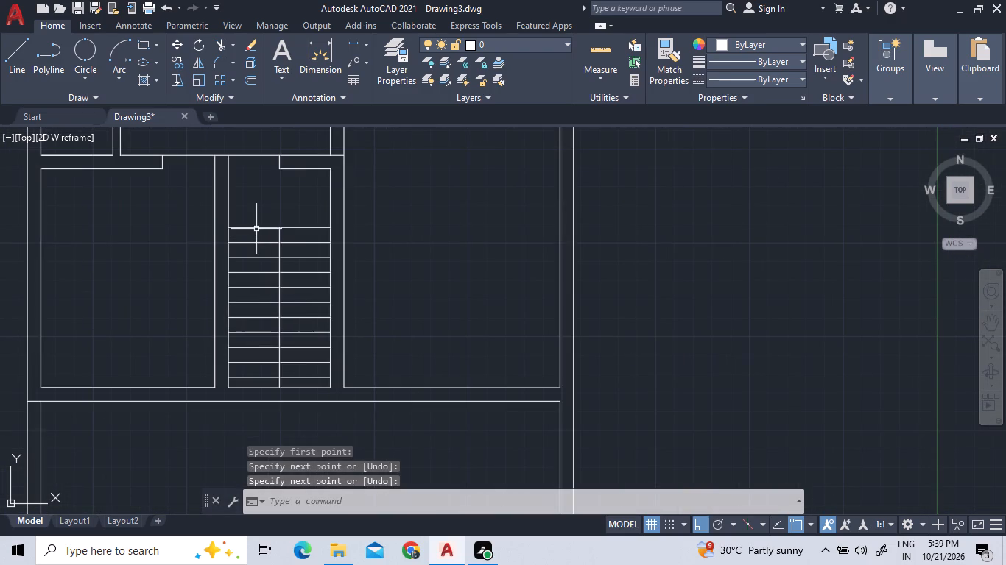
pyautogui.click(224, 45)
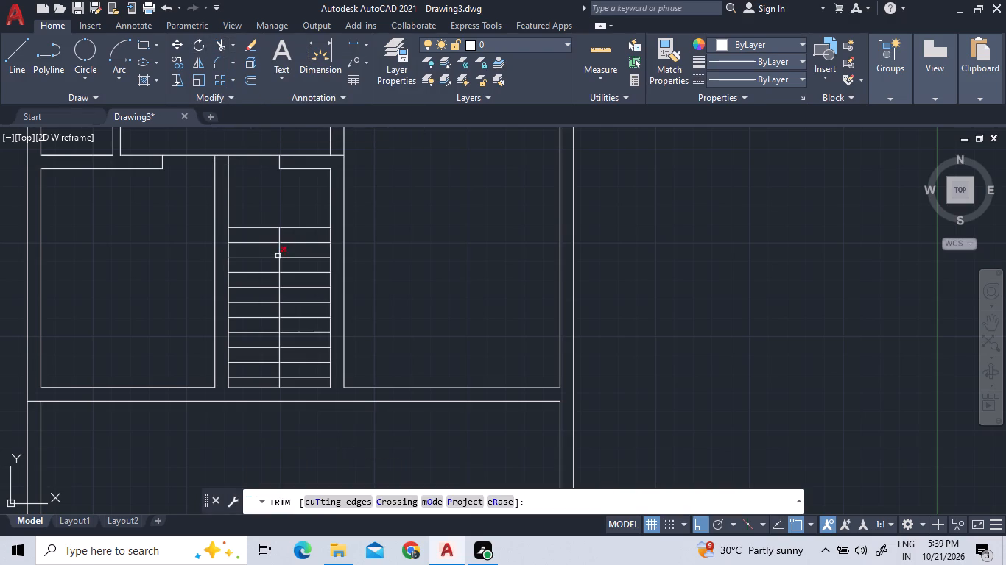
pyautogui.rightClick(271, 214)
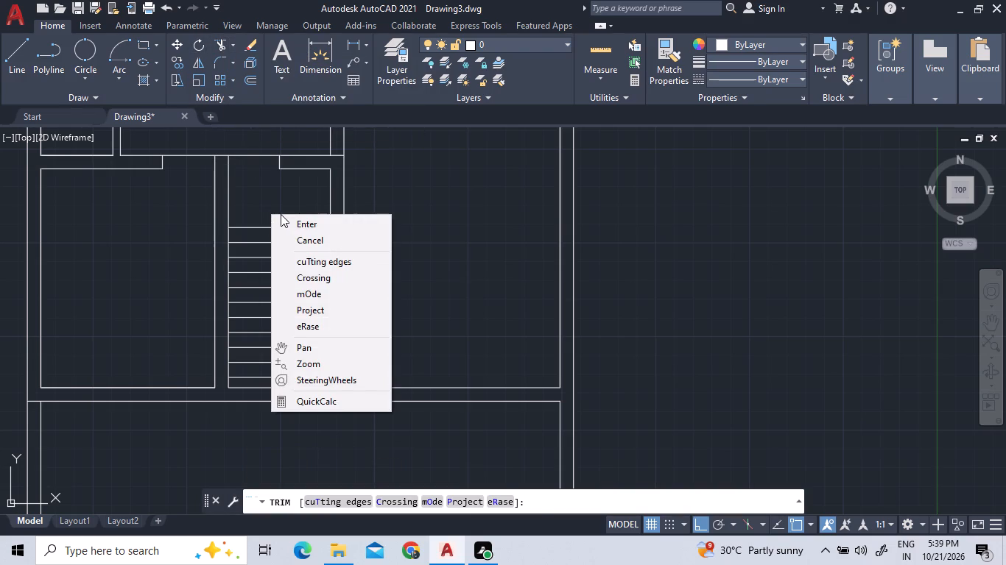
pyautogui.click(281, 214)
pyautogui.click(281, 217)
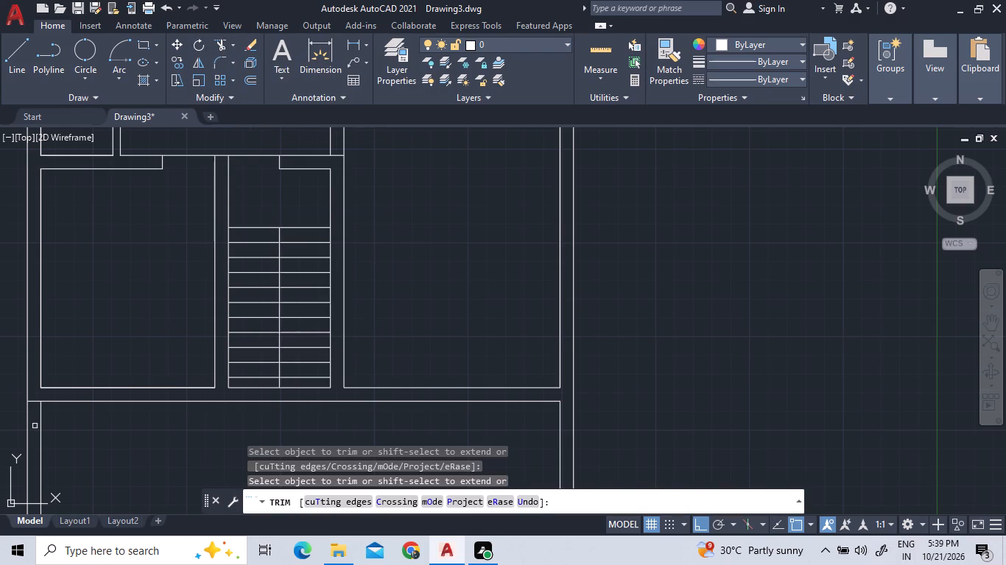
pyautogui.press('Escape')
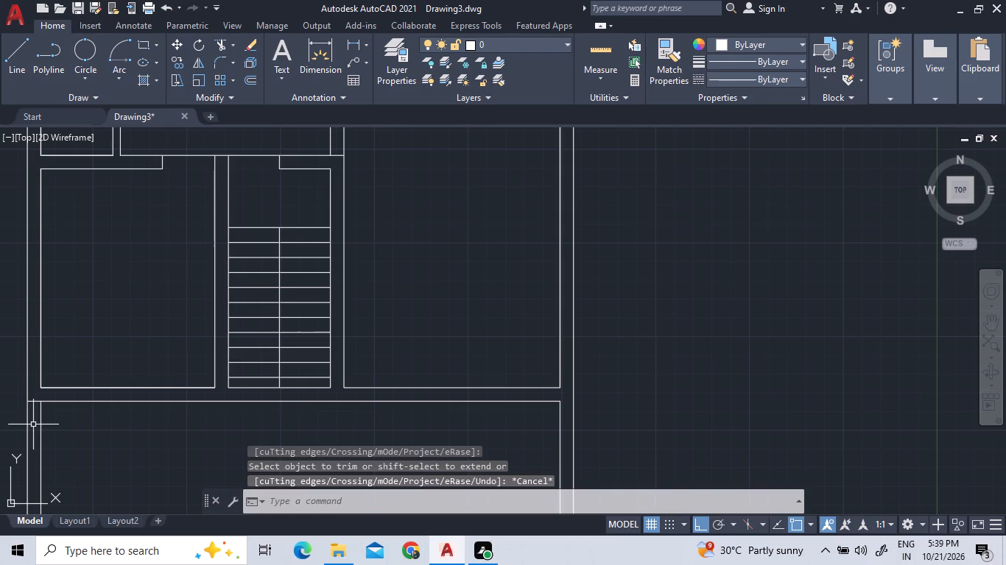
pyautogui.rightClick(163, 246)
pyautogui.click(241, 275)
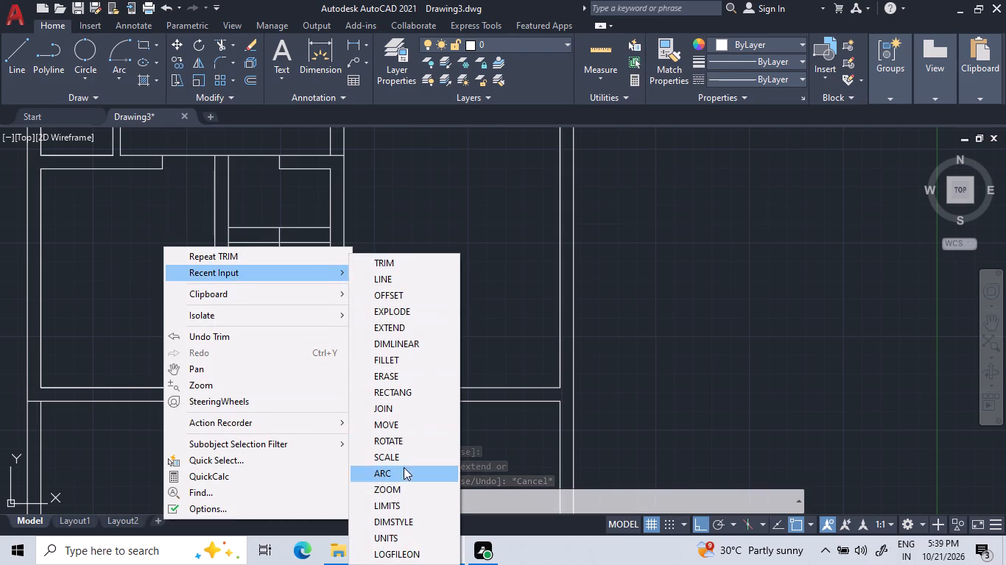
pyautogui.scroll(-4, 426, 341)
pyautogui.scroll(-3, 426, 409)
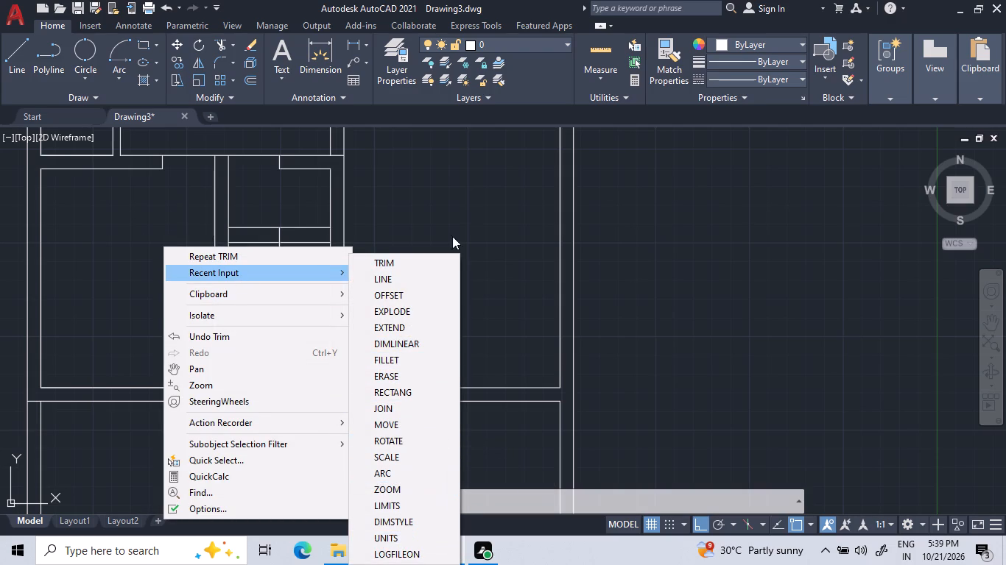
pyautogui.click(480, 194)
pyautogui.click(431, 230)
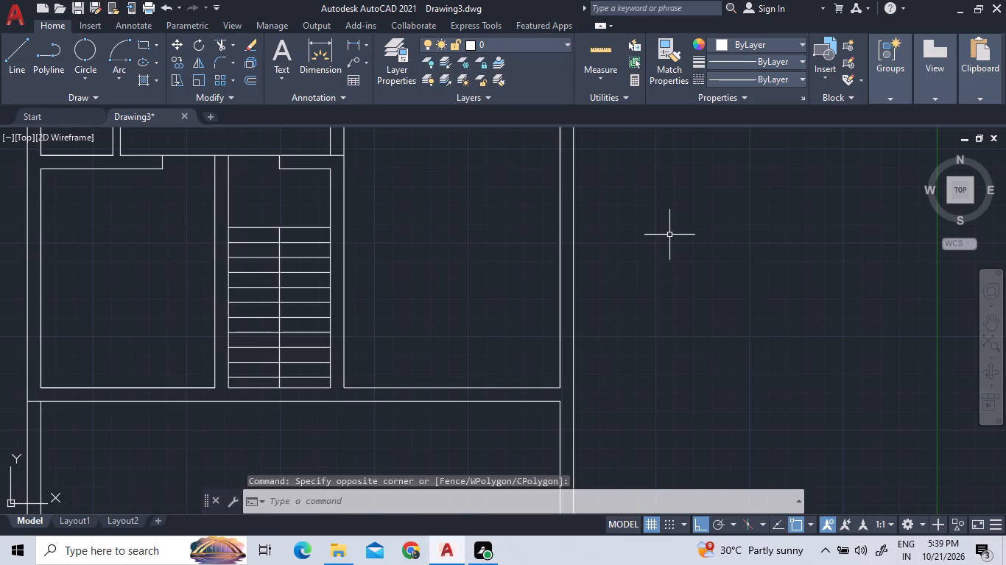
# Break the two lowest tread lines, one after the other, at the stair's vertical centre line using Break at Point.
pyautogui.write('BRK')
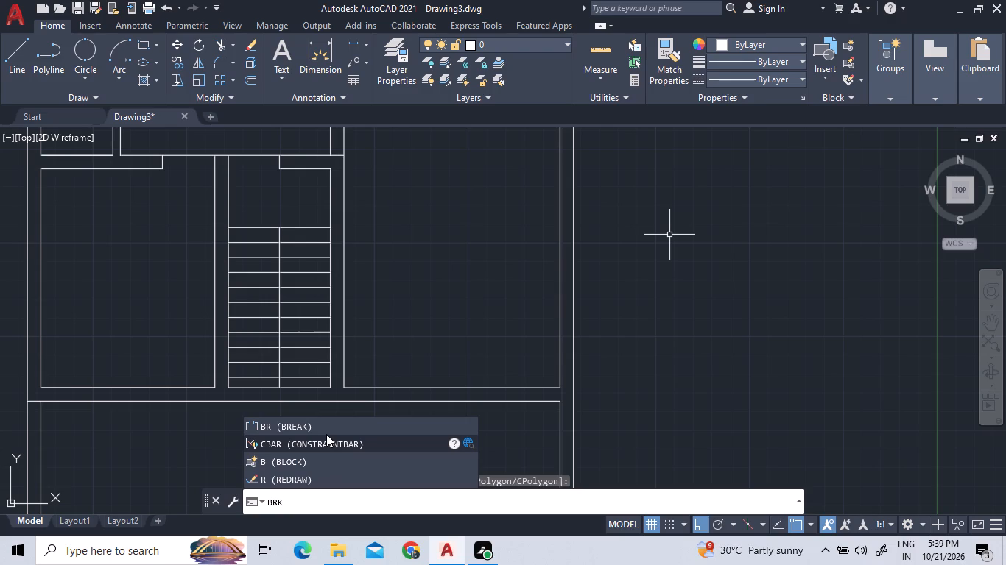
pyautogui.press('BackSpace')
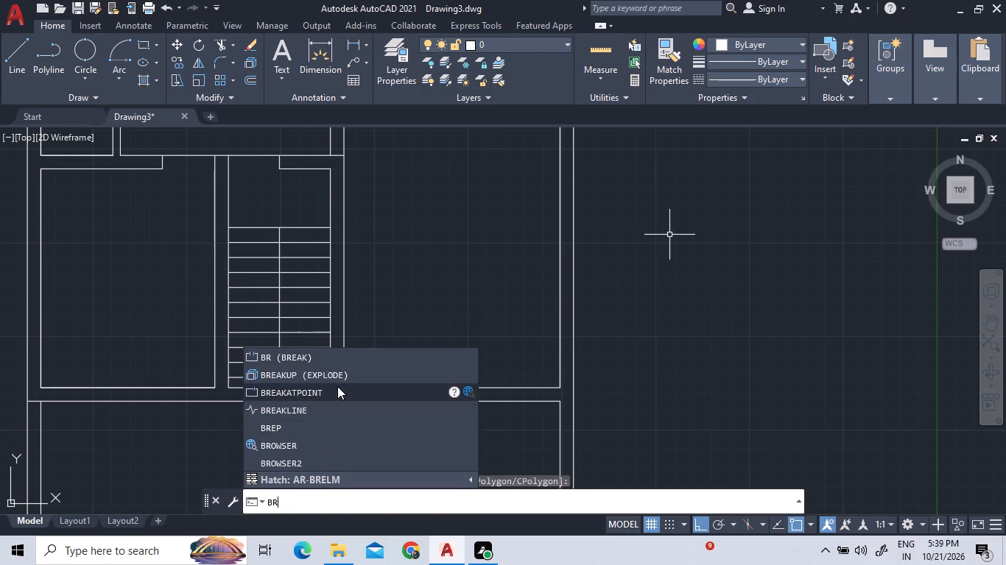
pyautogui.click(337, 386)
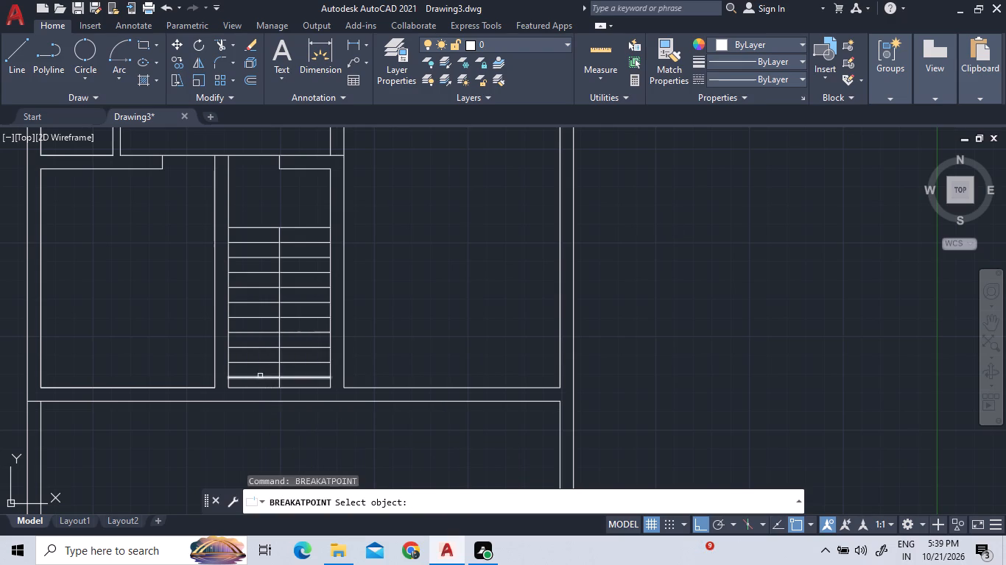
pyautogui.scroll(3, 278, 383)
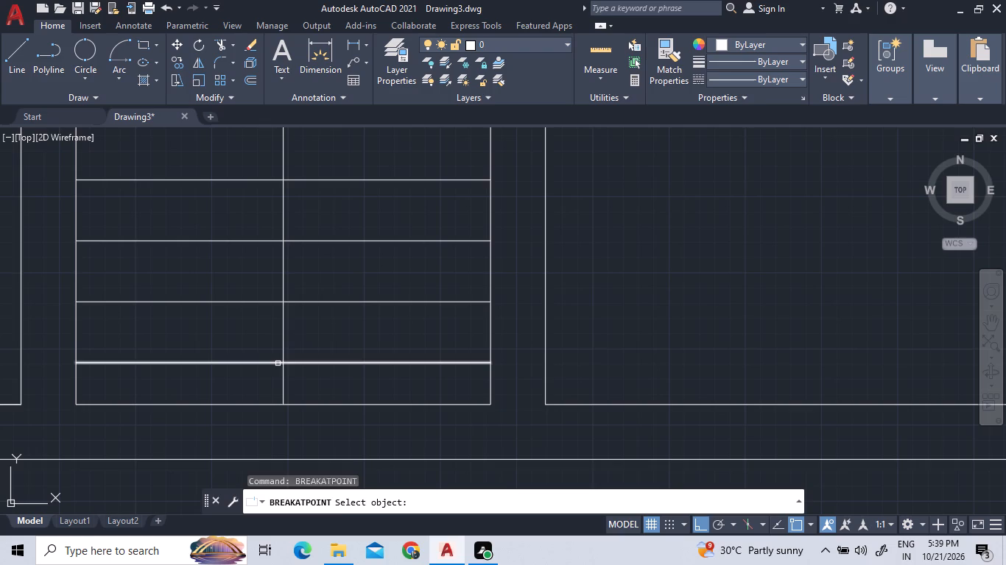
pyautogui.click(278, 363)
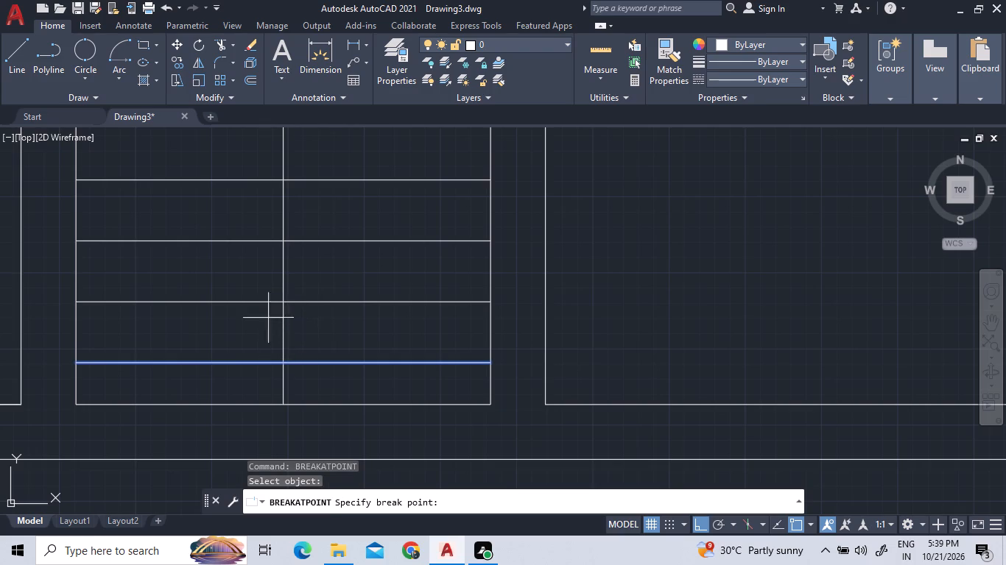
pyautogui.click(276, 365)
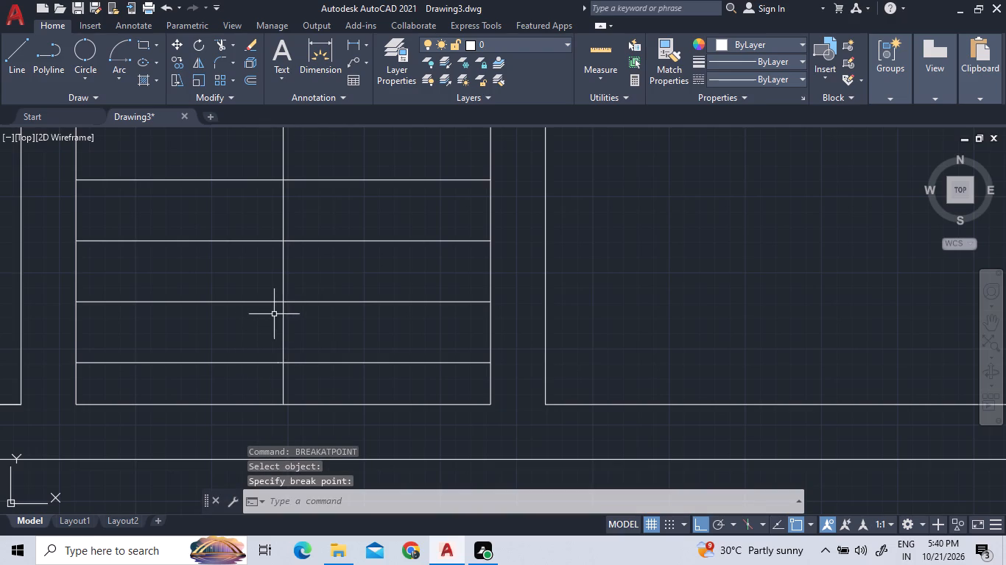
pyautogui.rightClick(276, 303)
pyautogui.click(339, 36)
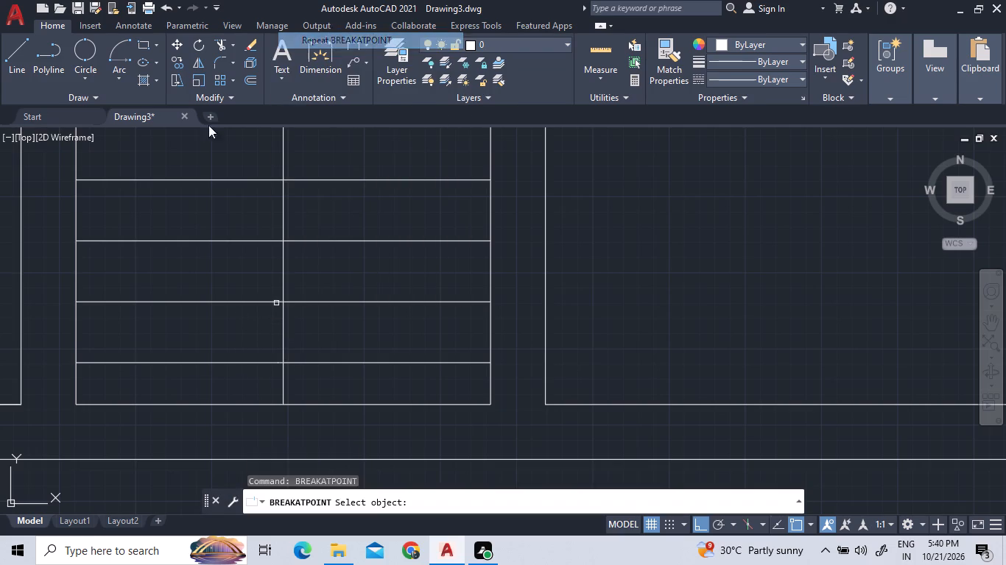
pyautogui.click(279, 302)
pyautogui.click(280, 304)
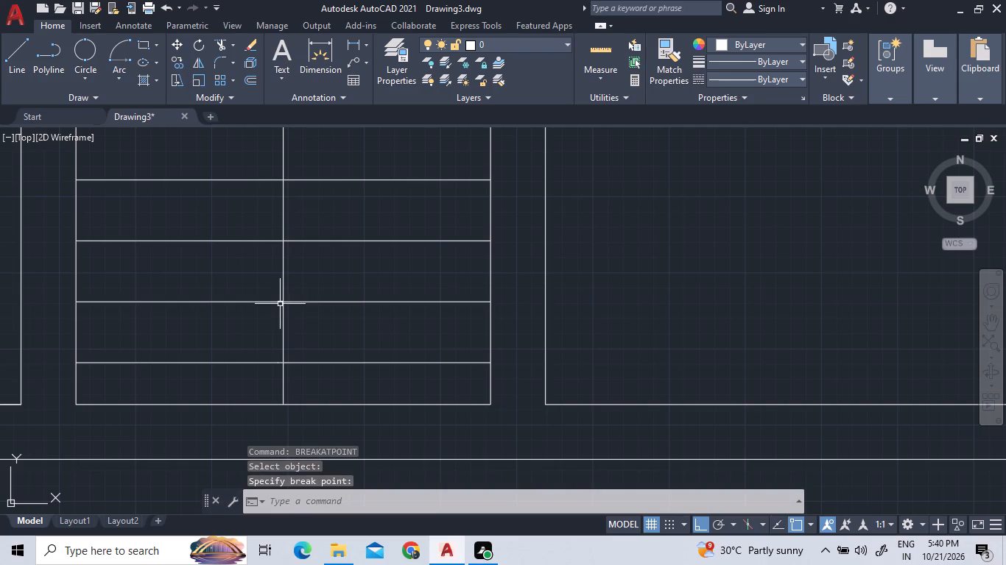
# Break the third and fourth tread lines from the bottom at the stair's vertical centre line, one after the other.
pyautogui.click(273, 241)
pyautogui.rightClick(273, 241)
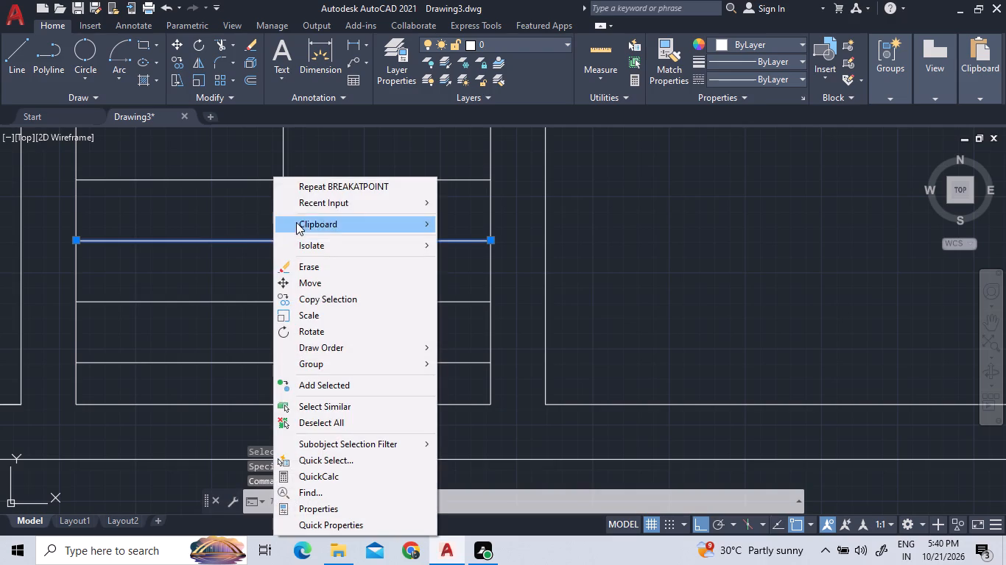
pyautogui.click(317, 190)
pyautogui.click(278, 240)
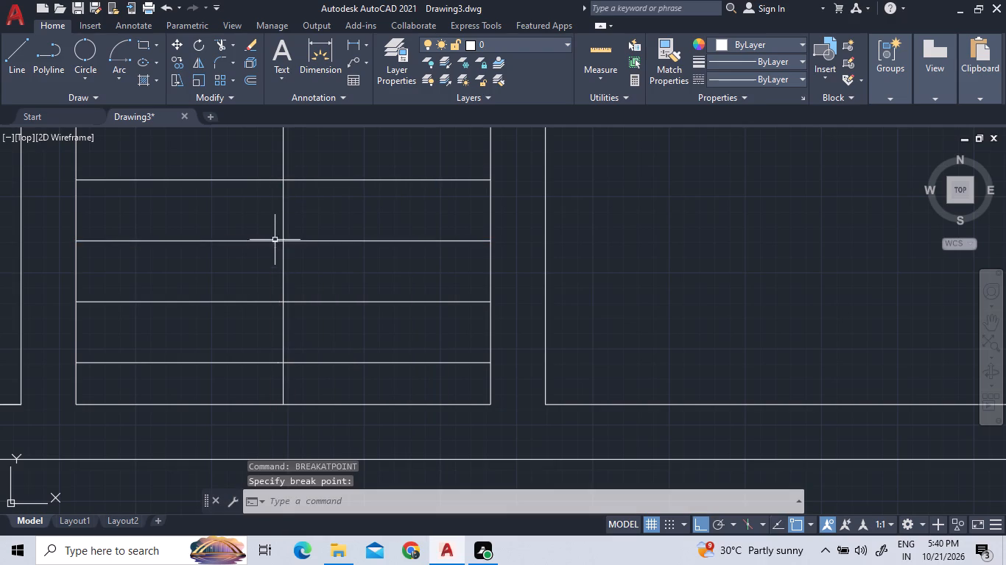
pyautogui.click(268, 182)
pyautogui.click(268, 188)
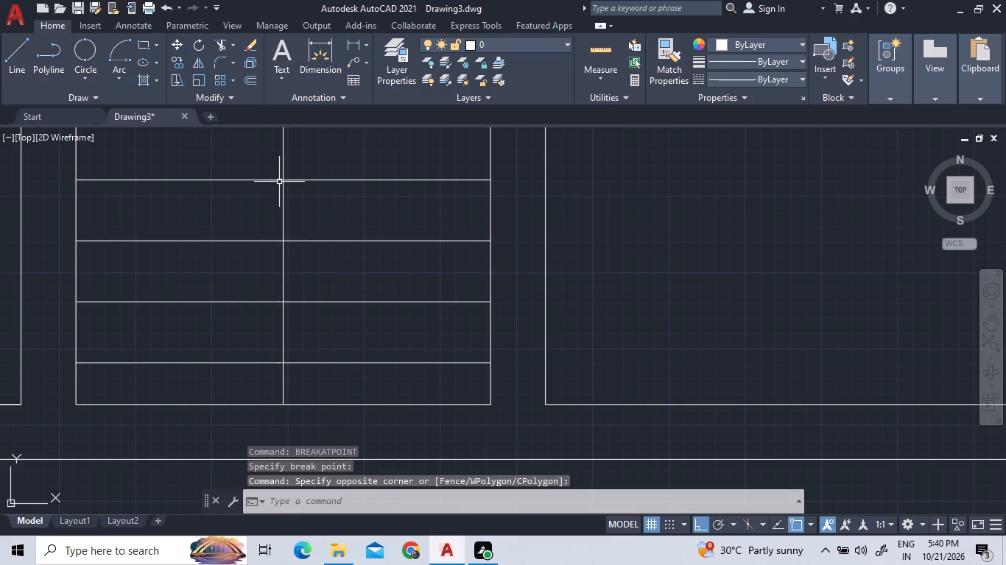
pyautogui.click(278, 180)
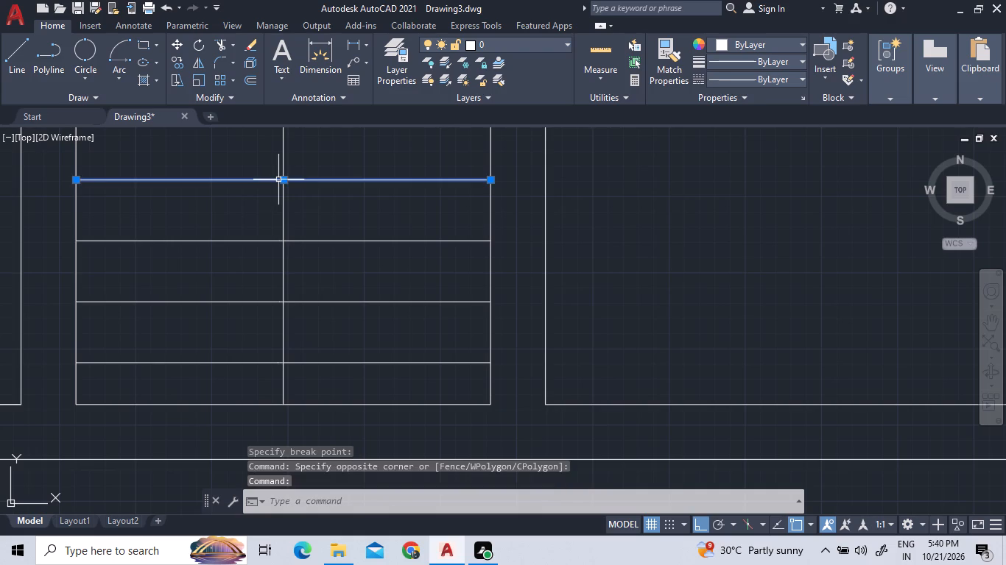
pyautogui.rightClick(278, 180)
pyautogui.click(291, 191)
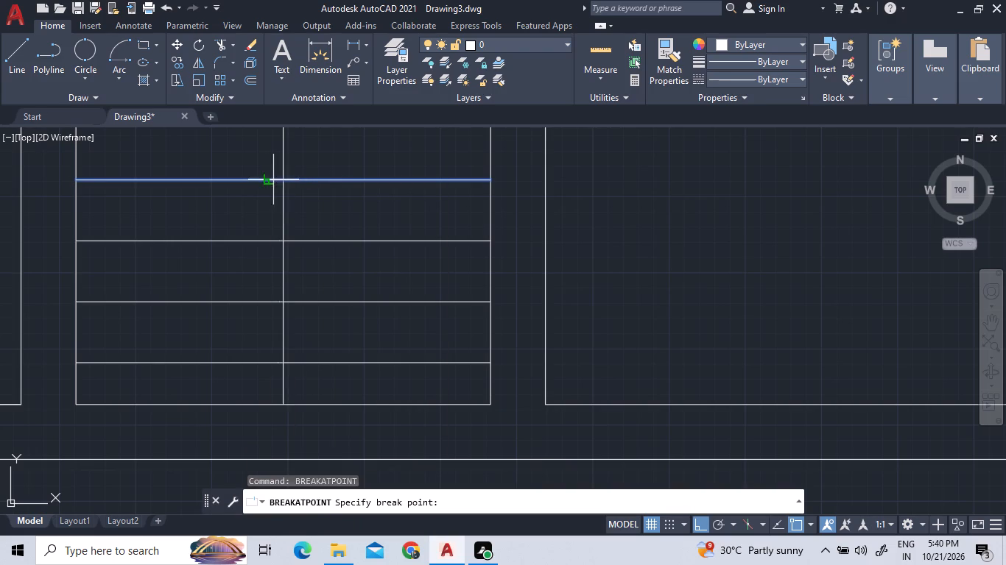
pyautogui.click(276, 180)
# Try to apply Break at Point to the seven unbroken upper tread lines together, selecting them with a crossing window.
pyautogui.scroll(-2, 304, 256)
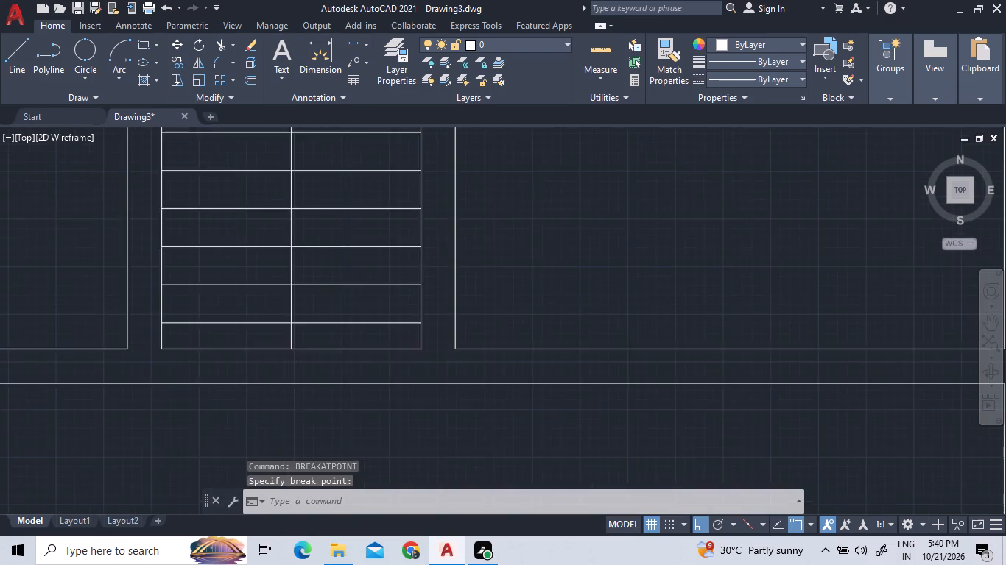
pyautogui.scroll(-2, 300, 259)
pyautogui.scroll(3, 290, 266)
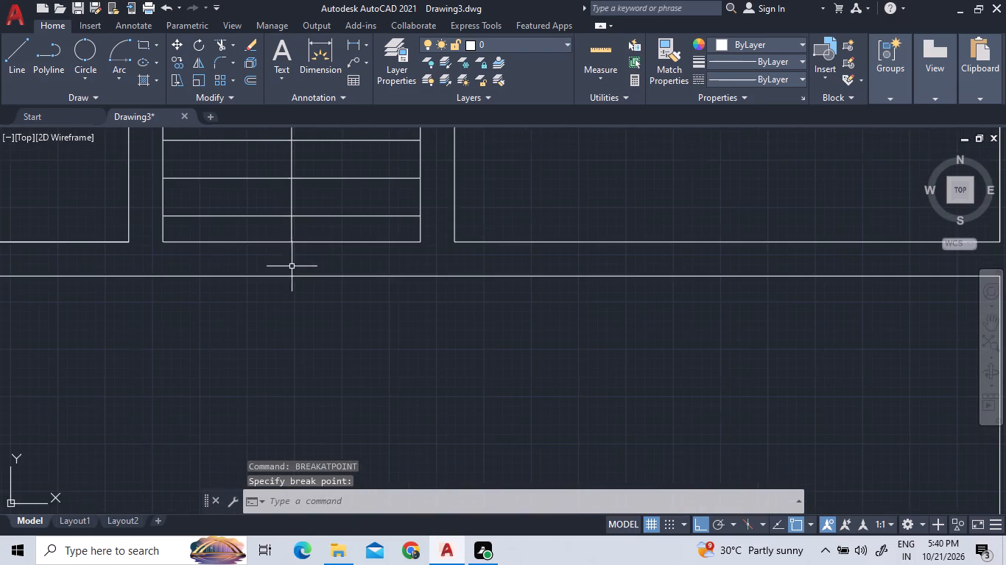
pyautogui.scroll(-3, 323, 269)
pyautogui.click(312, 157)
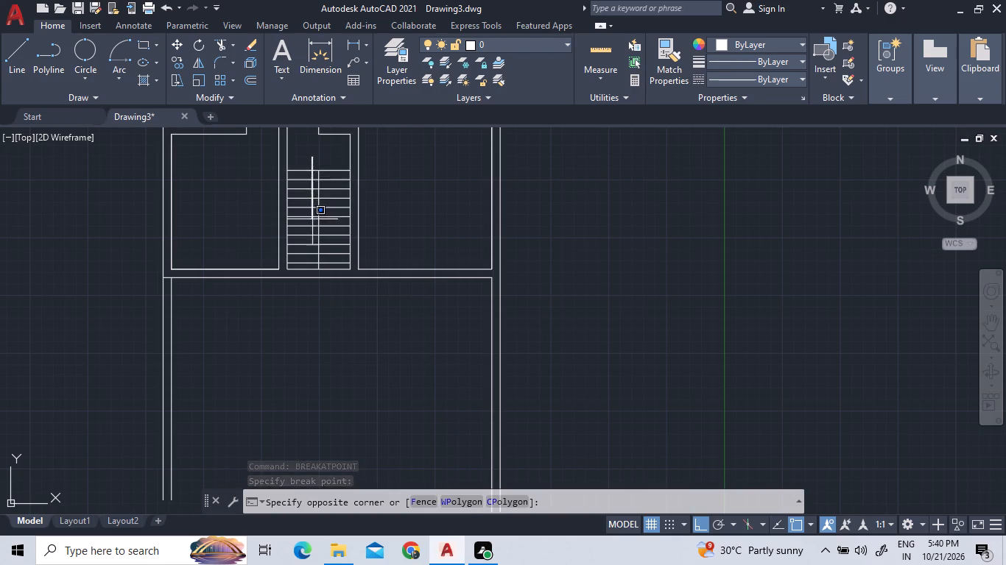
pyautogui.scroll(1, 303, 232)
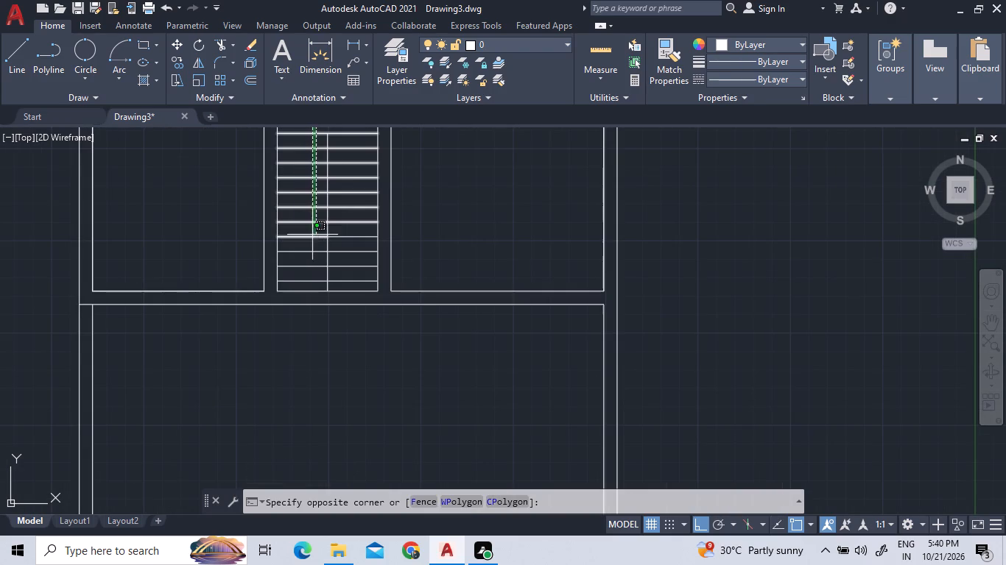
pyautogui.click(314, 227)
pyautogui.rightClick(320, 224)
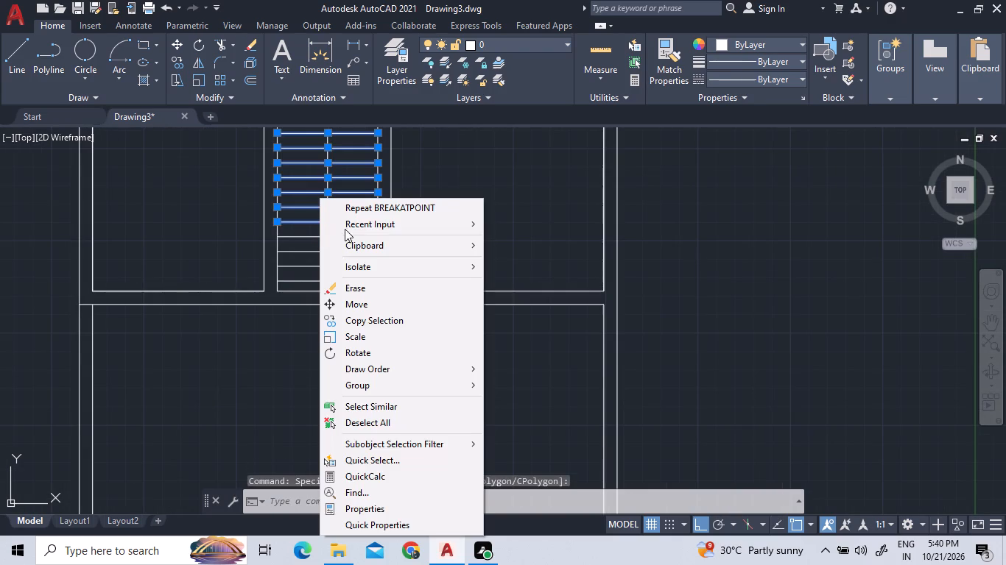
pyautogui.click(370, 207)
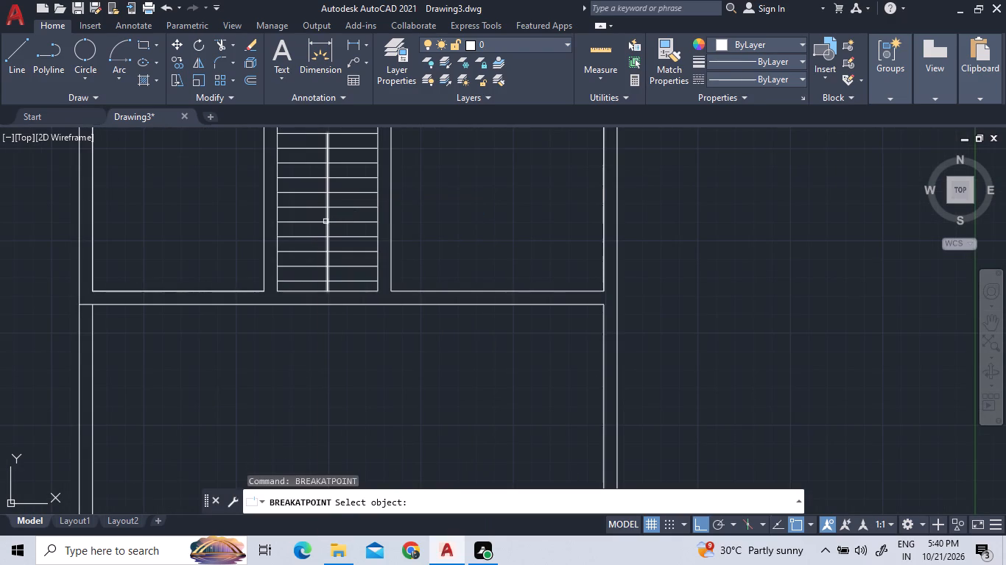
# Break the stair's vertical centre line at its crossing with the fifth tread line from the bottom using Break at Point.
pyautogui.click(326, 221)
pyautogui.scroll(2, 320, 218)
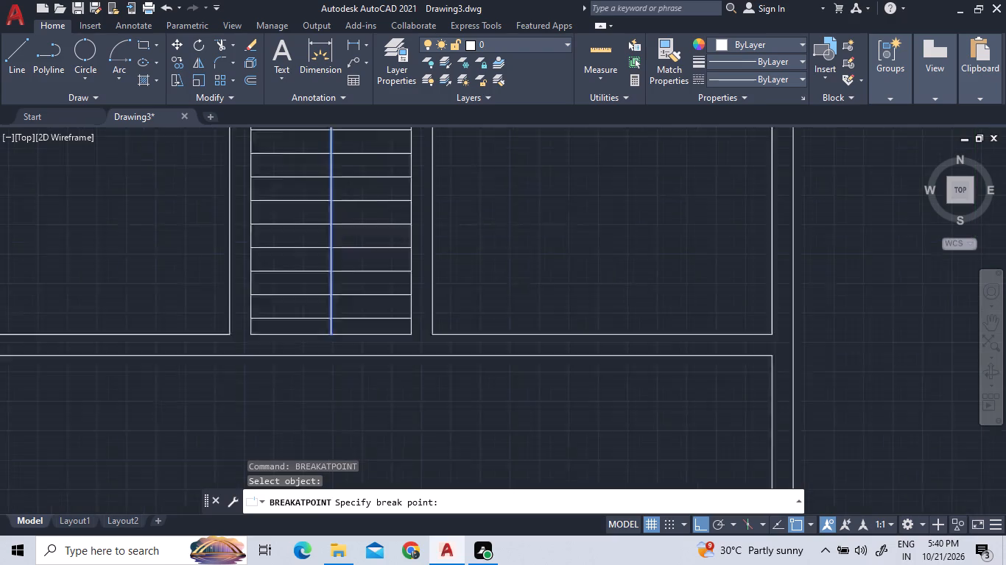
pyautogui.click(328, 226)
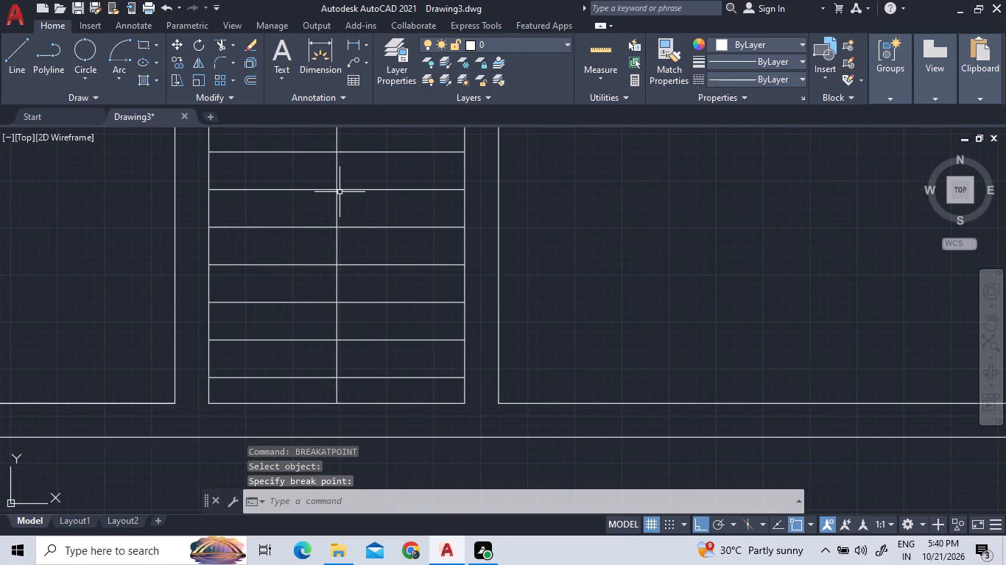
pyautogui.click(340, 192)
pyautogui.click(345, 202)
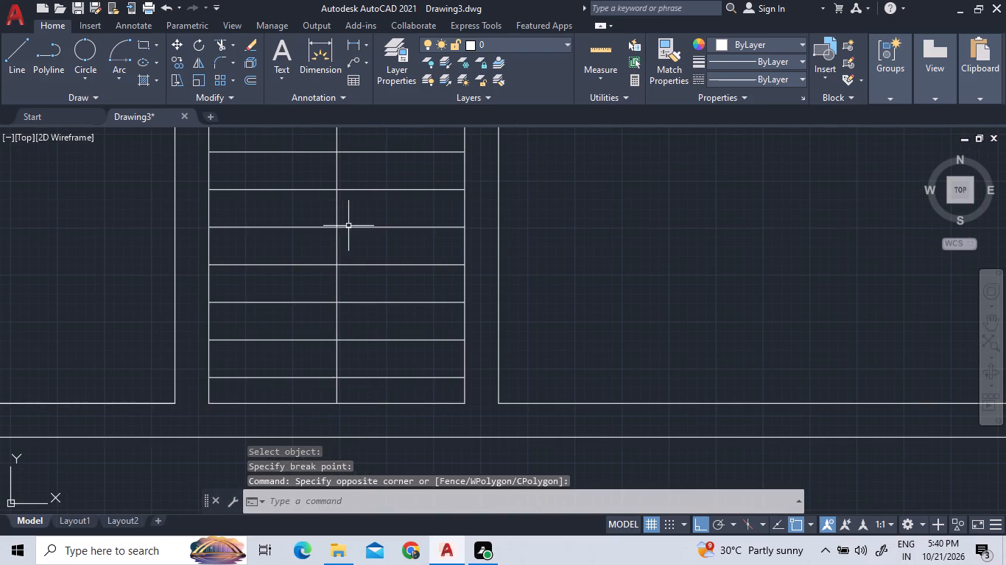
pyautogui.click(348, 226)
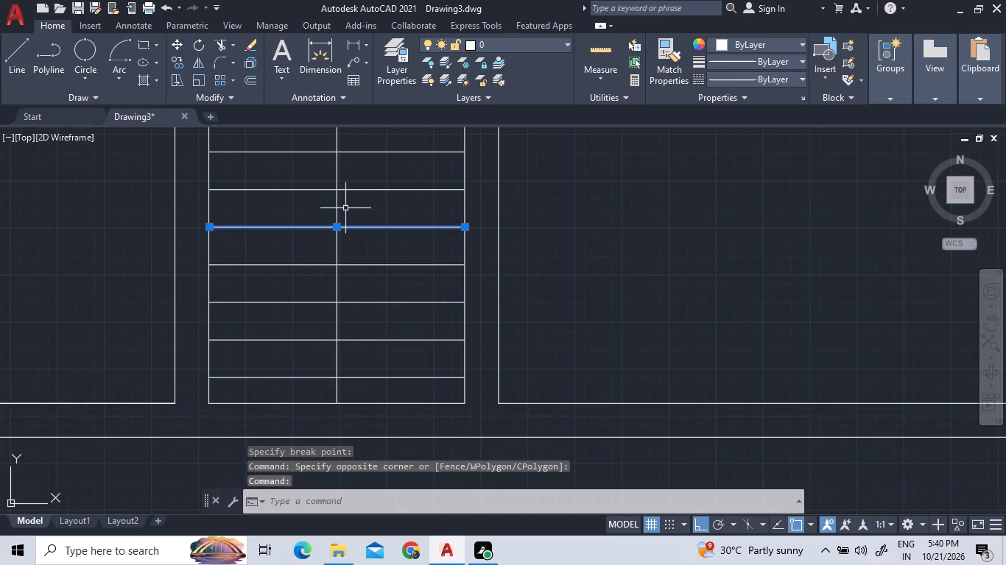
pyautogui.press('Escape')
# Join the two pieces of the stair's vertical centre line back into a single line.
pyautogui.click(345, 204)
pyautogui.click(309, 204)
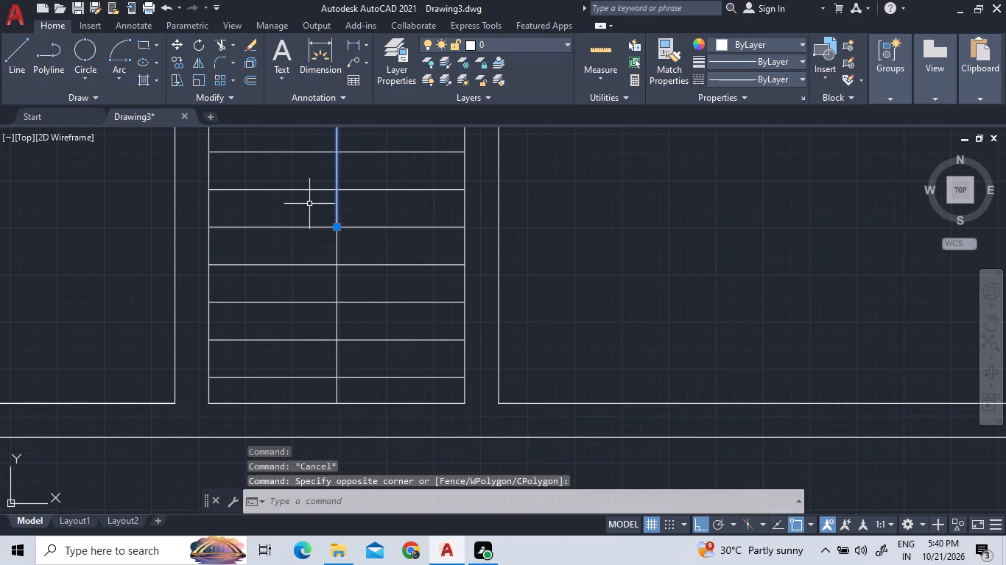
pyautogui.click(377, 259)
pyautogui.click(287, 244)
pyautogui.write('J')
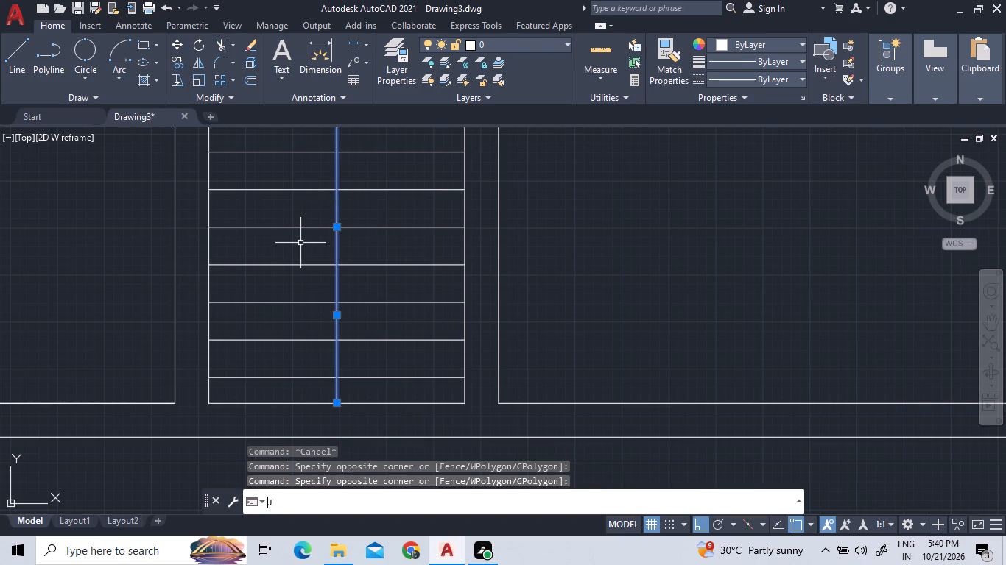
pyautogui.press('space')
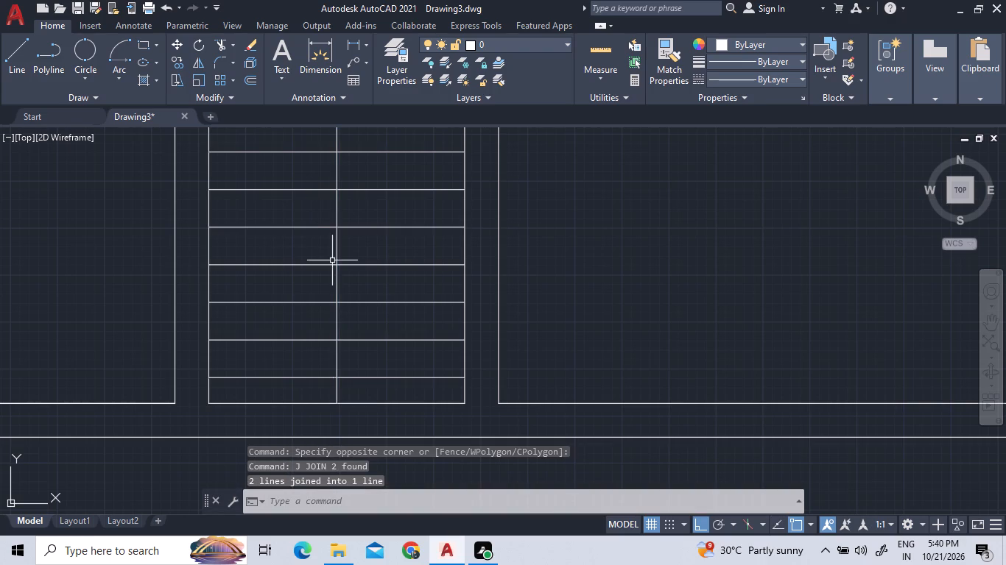
# Break the fifth and sixth tread lines from the bottom at the stair's vertical centre line, one after the other.
pyautogui.click(331, 225)
pyautogui.rightClick(331, 225)
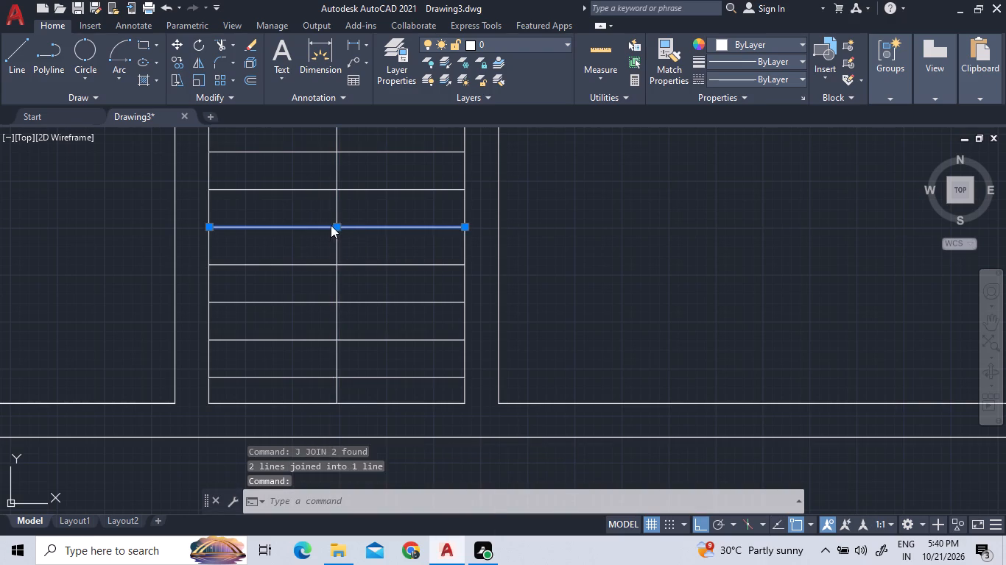
pyautogui.click(373, 199)
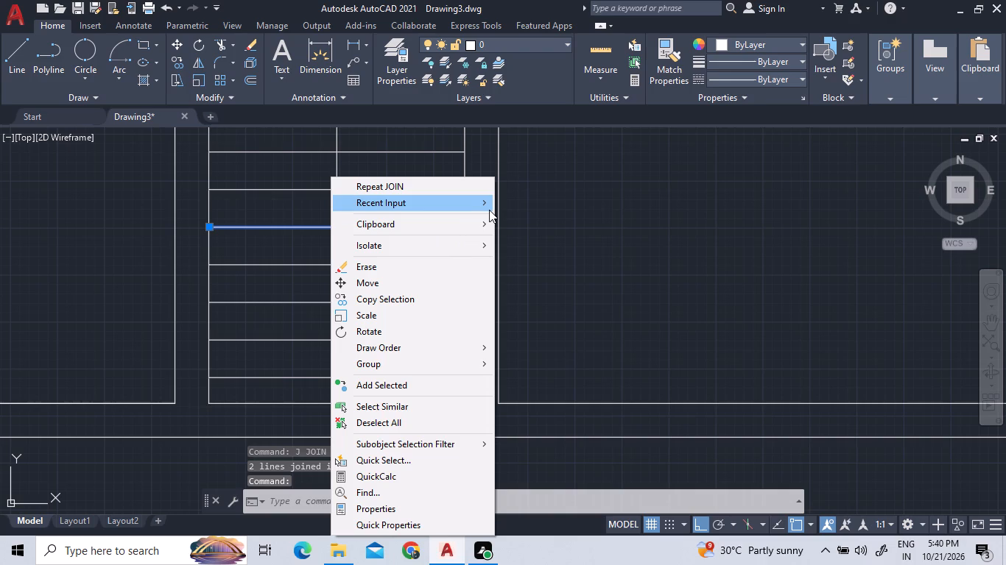
pyautogui.click(475, 206)
pyautogui.click(532, 214)
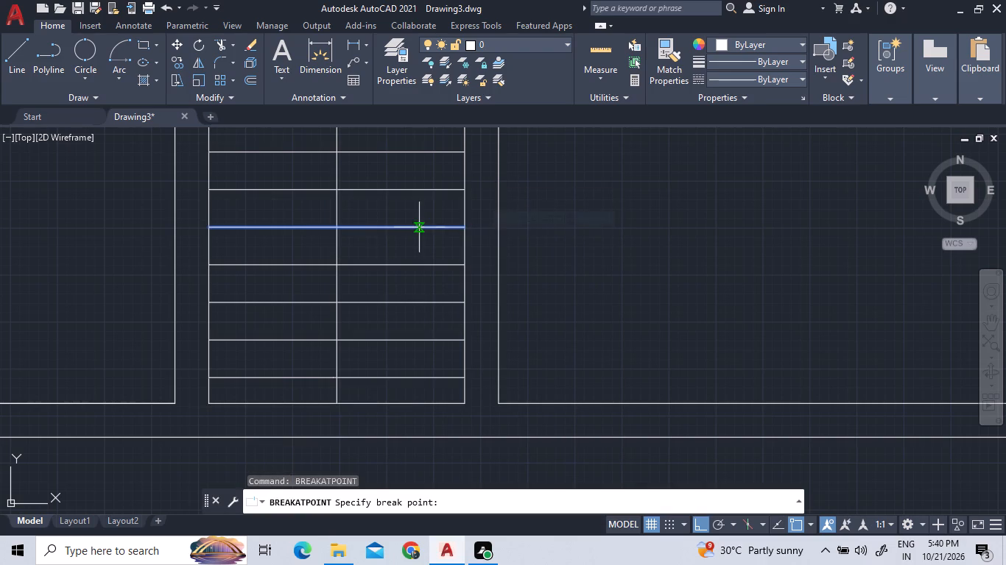
pyautogui.click(334, 227)
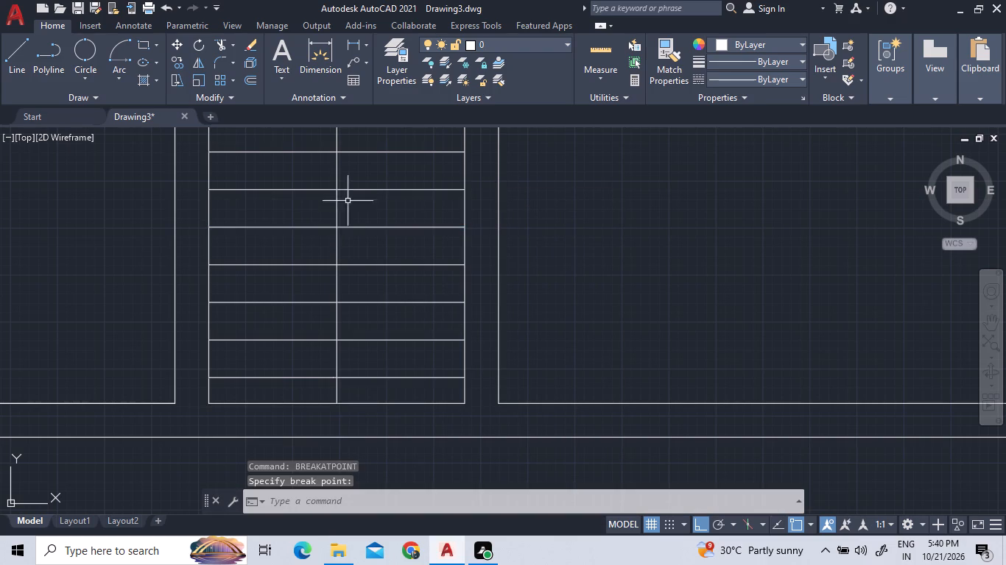
pyautogui.click(329, 189)
pyautogui.rightClick(329, 189)
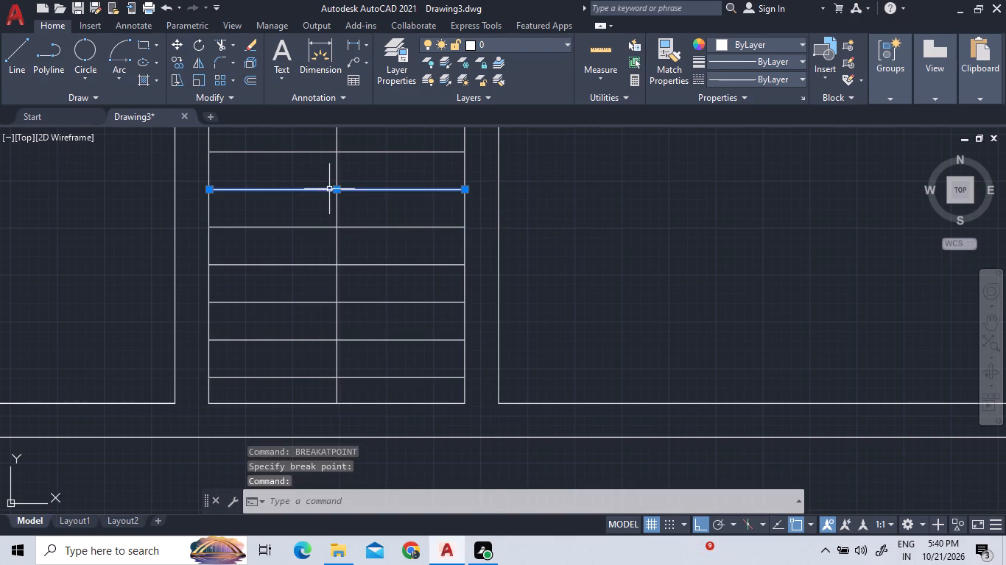
pyautogui.click(372, 191)
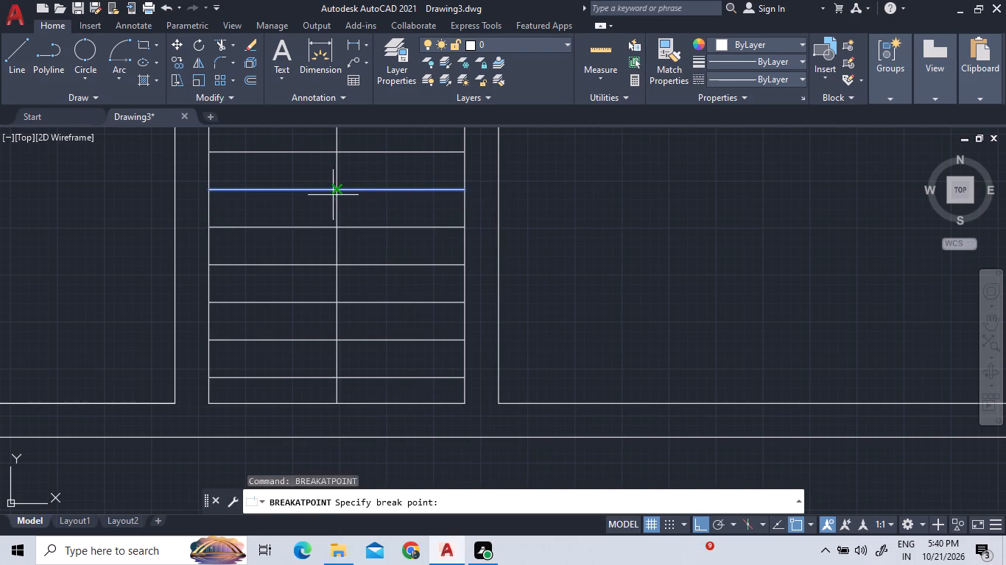
pyautogui.click(334, 190)
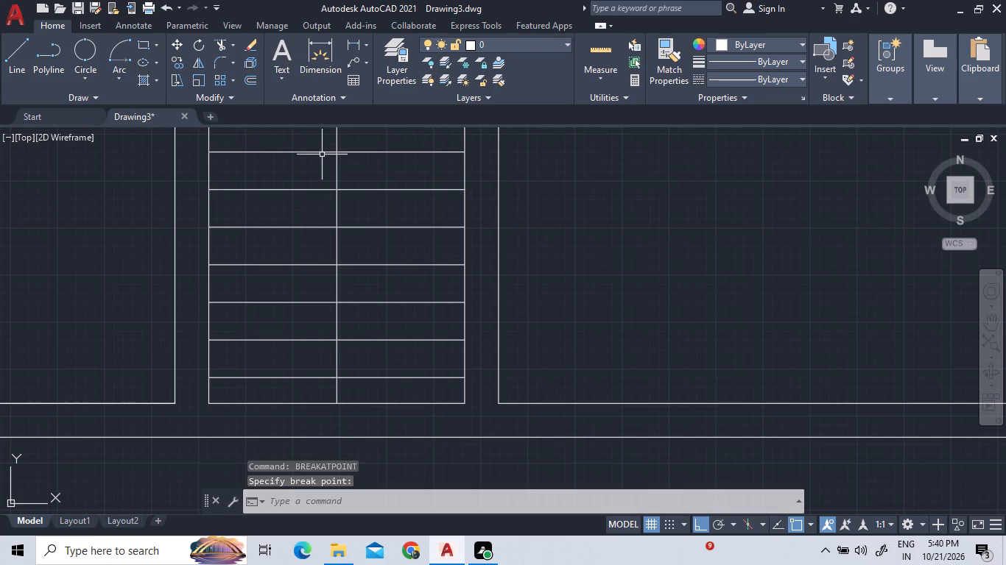
# Break the seventh and eighth tread lines from the bottom at the stair's vertical centre line using Break at Point.
pyautogui.click(323, 152)
pyautogui.rightClick(323, 152)
pyautogui.click(340, 164)
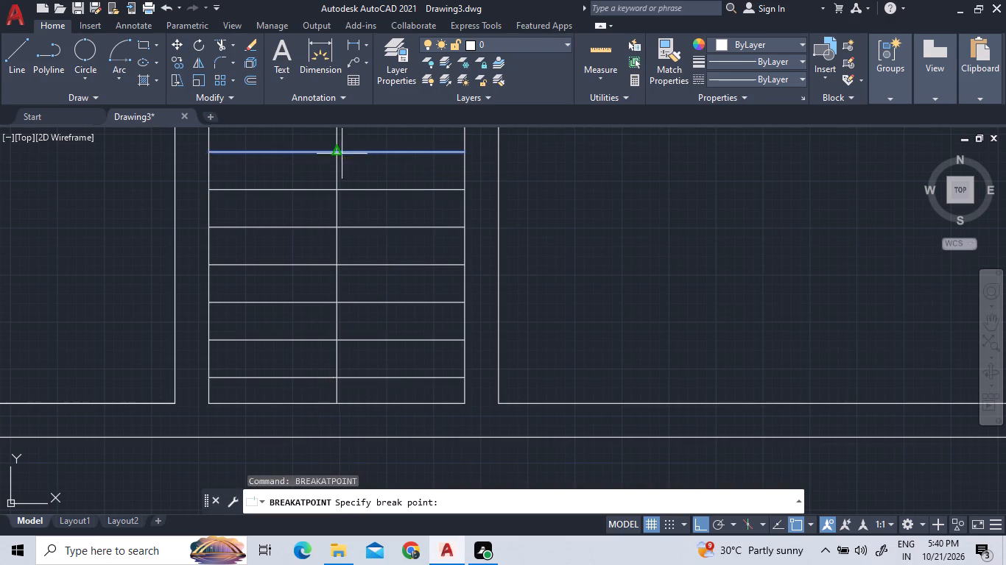
pyautogui.click(338, 153)
pyautogui.moveTo(337, 172); pyautogui.dragTo(348, 196, button='right')
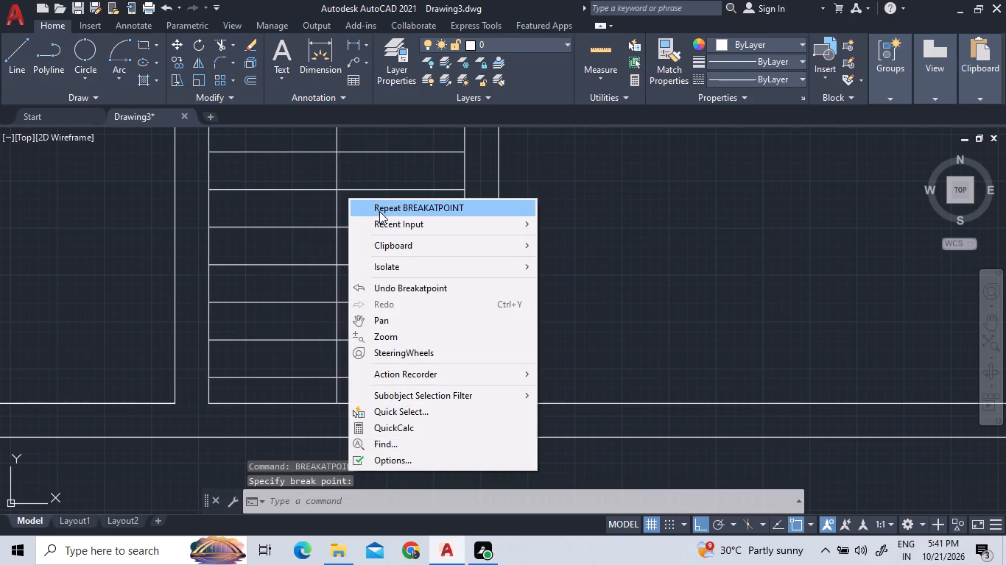
pyautogui.click(381, 210)
pyautogui.scroll(-1, 375, 260)
pyautogui.scroll(2, 340, 138)
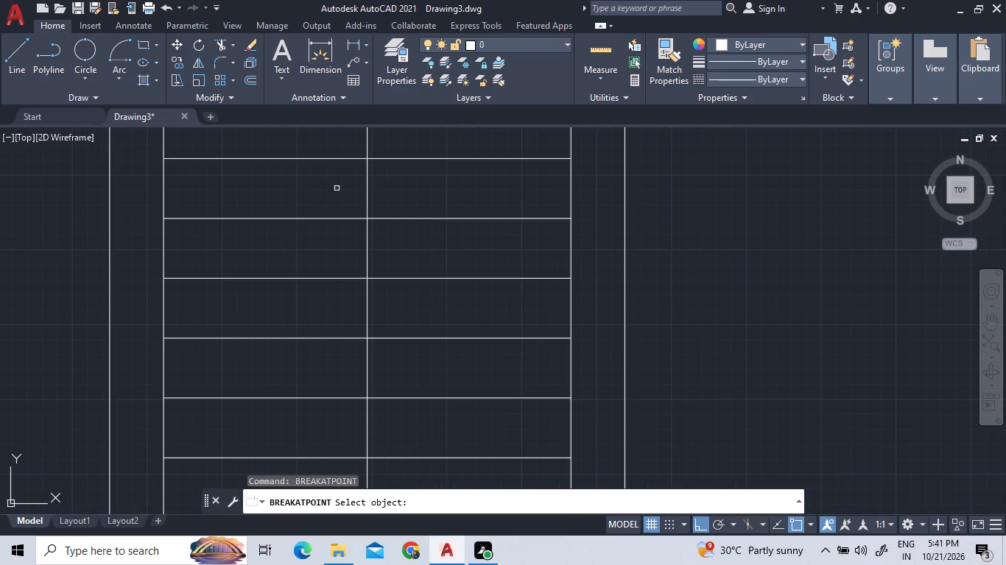
pyautogui.click(362, 218)
pyautogui.click(362, 218)
pyautogui.rightClick(362, 218)
pyautogui.rightClick(364, 217)
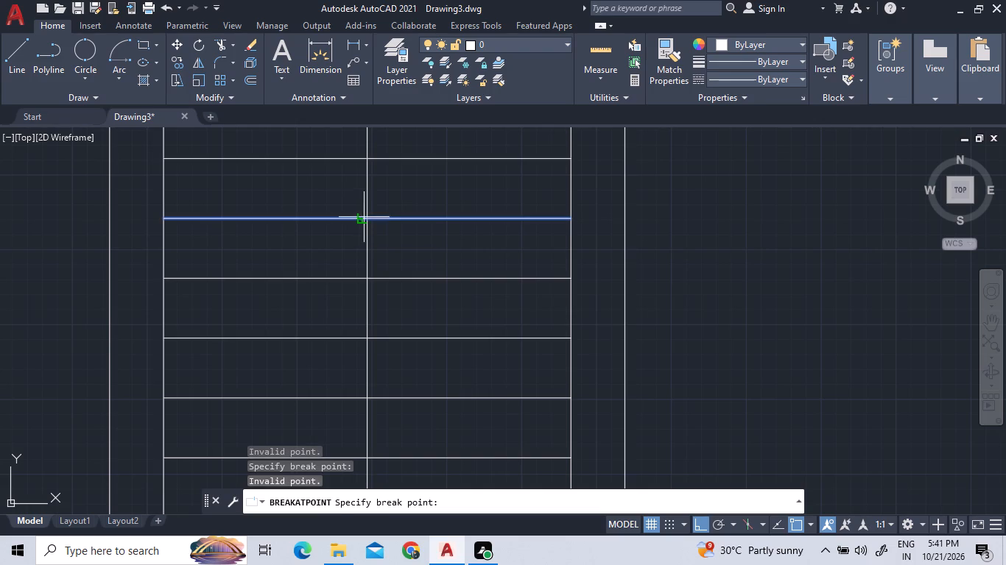
pyautogui.rightClick(365, 218)
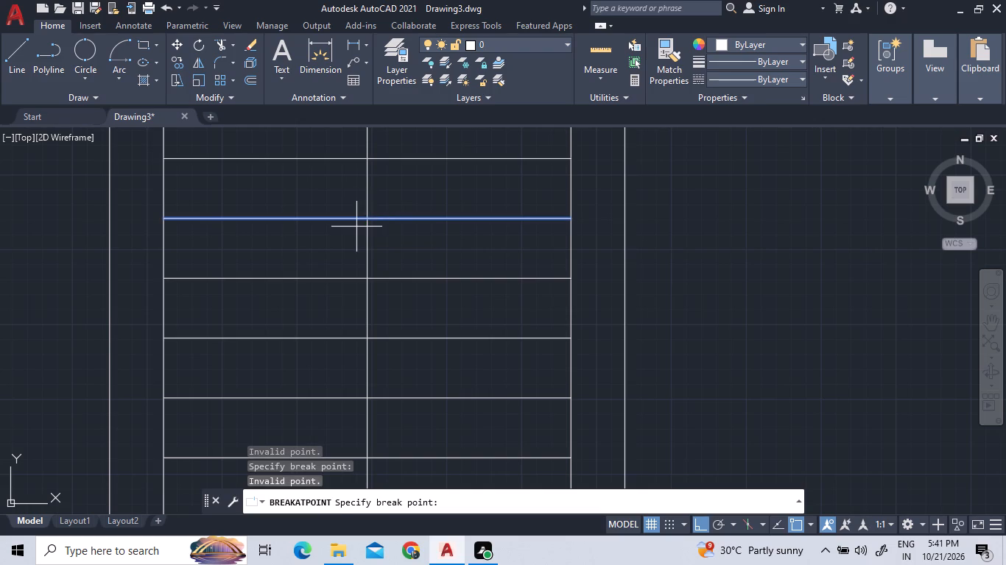
pyautogui.rightClick(362, 219)
pyautogui.click(367, 218)
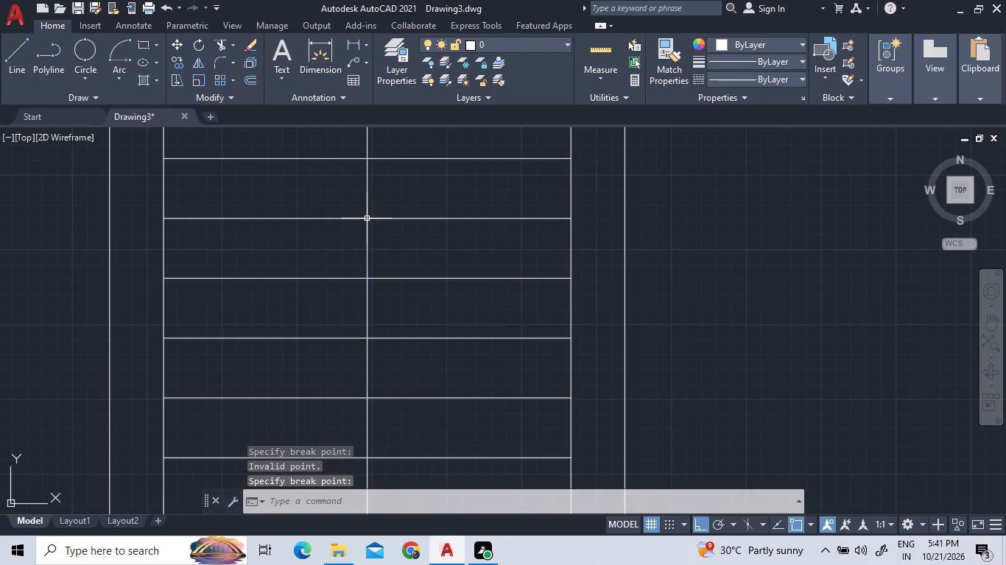
# Break the ninth and tenth tread lines from the bottom at the stair's vertical centre line, one after the other.
pyautogui.click(361, 160)
pyautogui.rightClick(361, 159)
pyautogui.click(370, 166)
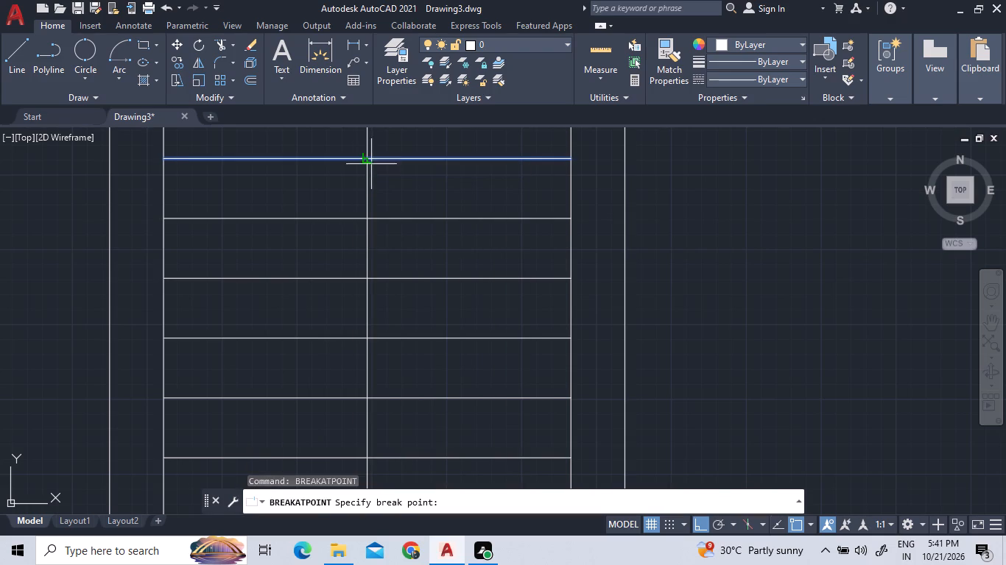
pyautogui.click(363, 160)
pyautogui.scroll(-2, 362, 192)
pyautogui.scroll(2, 354, 183)
pyautogui.scroll(-3, 362, 270)
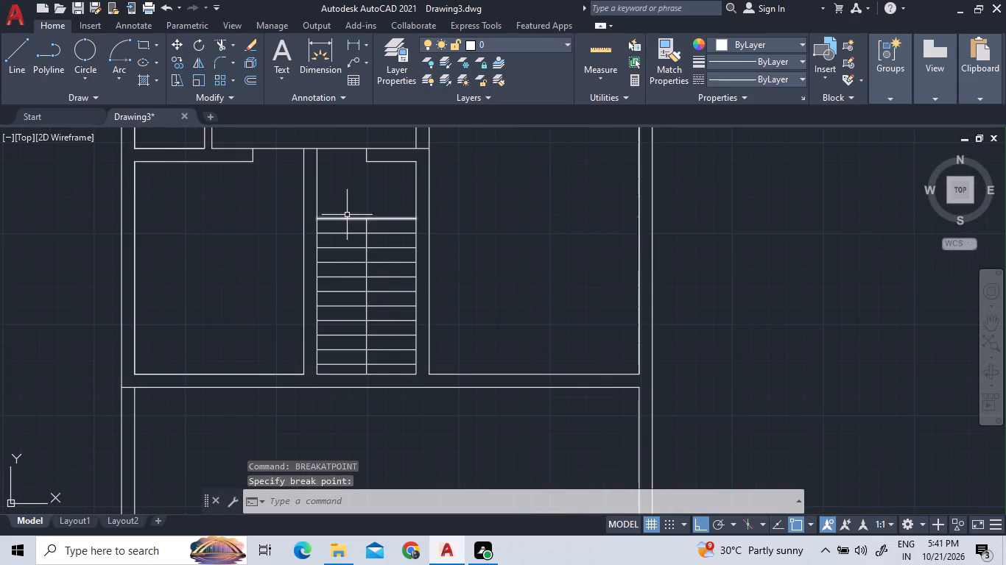
pyautogui.scroll(2, 347, 215)
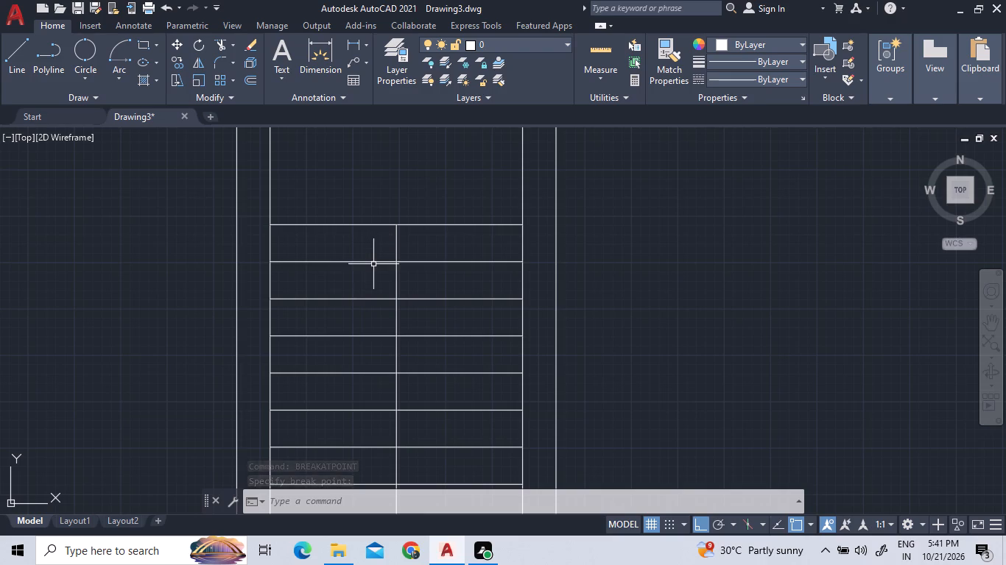
pyautogui.click(379, 260)
pyautogui.rightClick(393, 260)
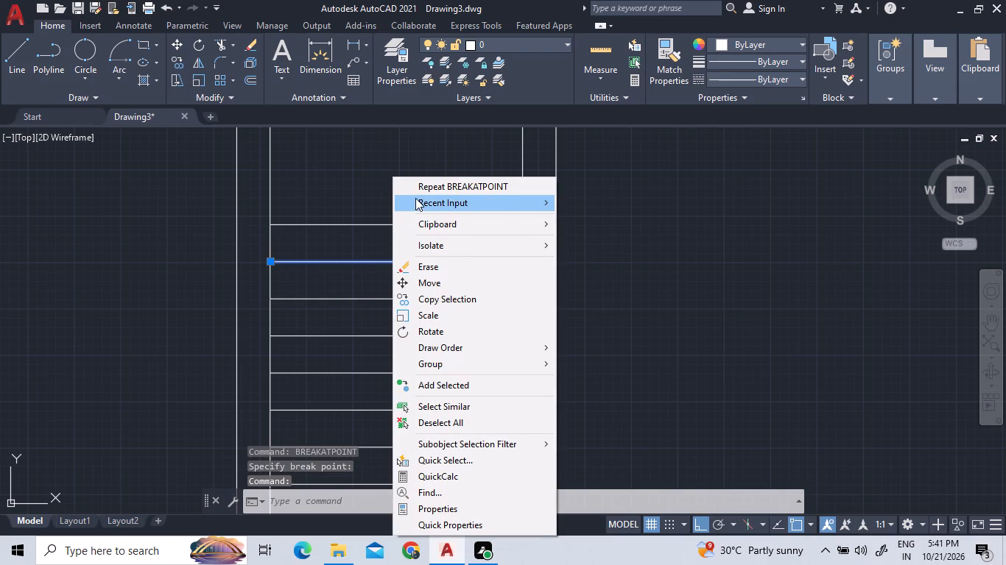
pyautogui.click(421, 194)
pyautogui.scroll(3, 391, 267)
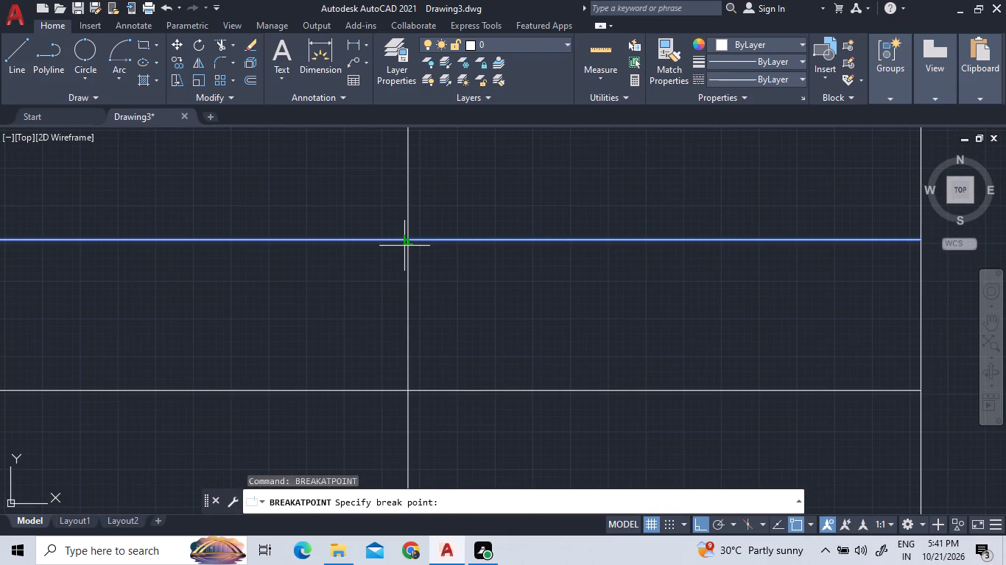
pyautogui.click(407, 242)
# Break the stair's top tread line at the upper end of the vertical centre line using Break at Point.
pyautogui.scroll(-1, 407, 272)
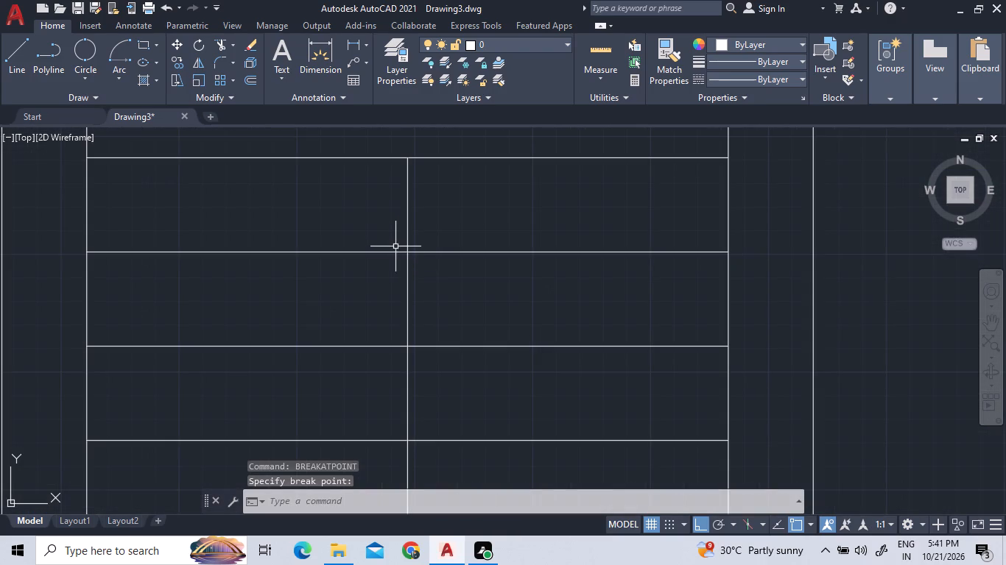
pyautogui.click(388, 157)
pyautogui.rightClick(388, 157)
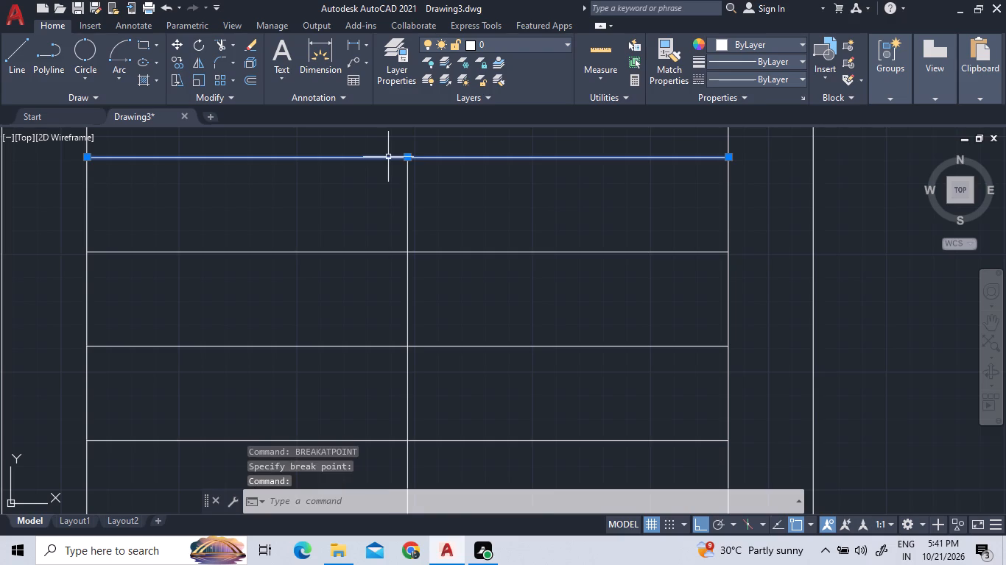
pyautogui.click(412, 167)
pyautogui.scroll(2, 408, 157)
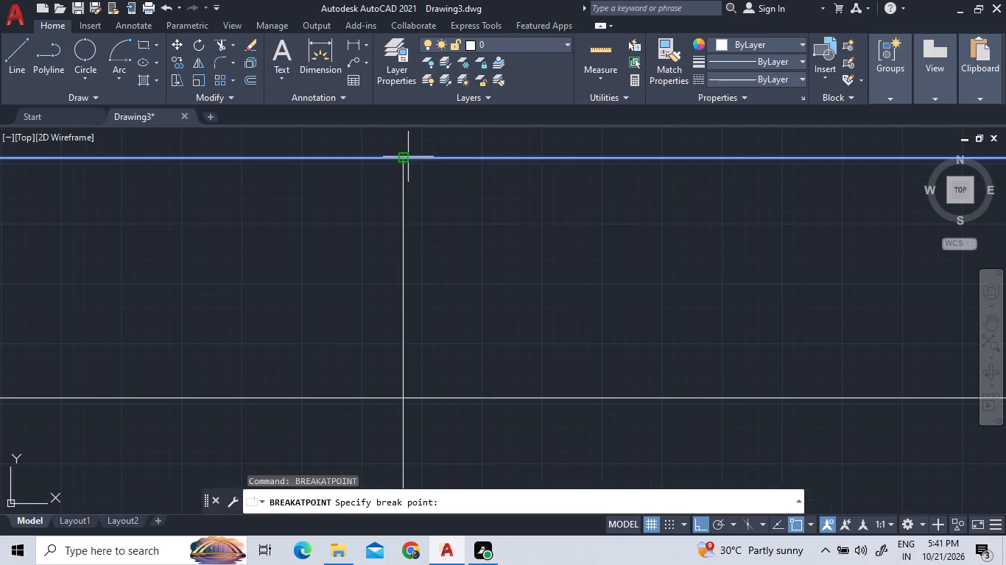
pyautogui.click(403, 159)
pyautogui.click(398, 159)
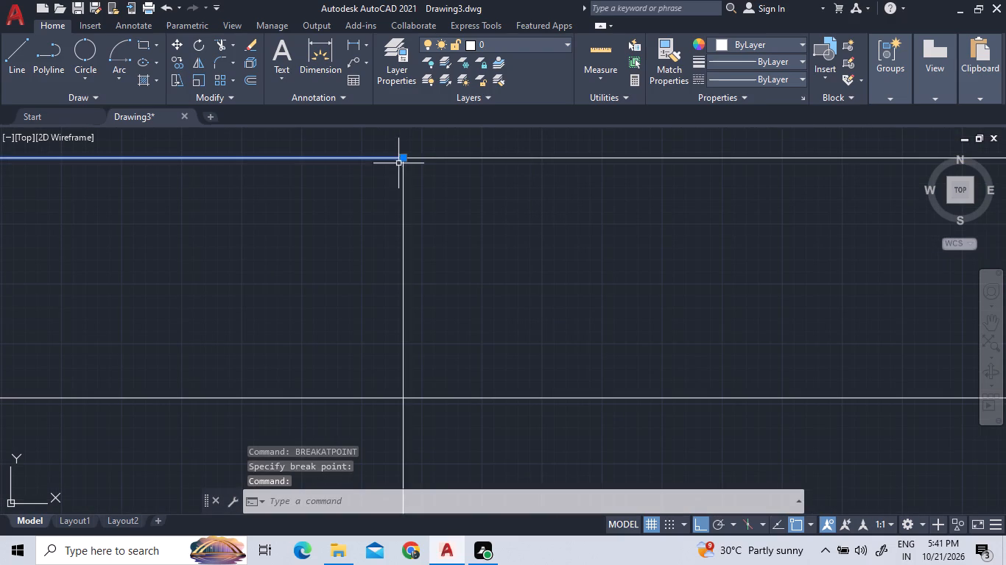
pyautogui.press('Escape')
pyautogui.scroll(-3, 418, 195)
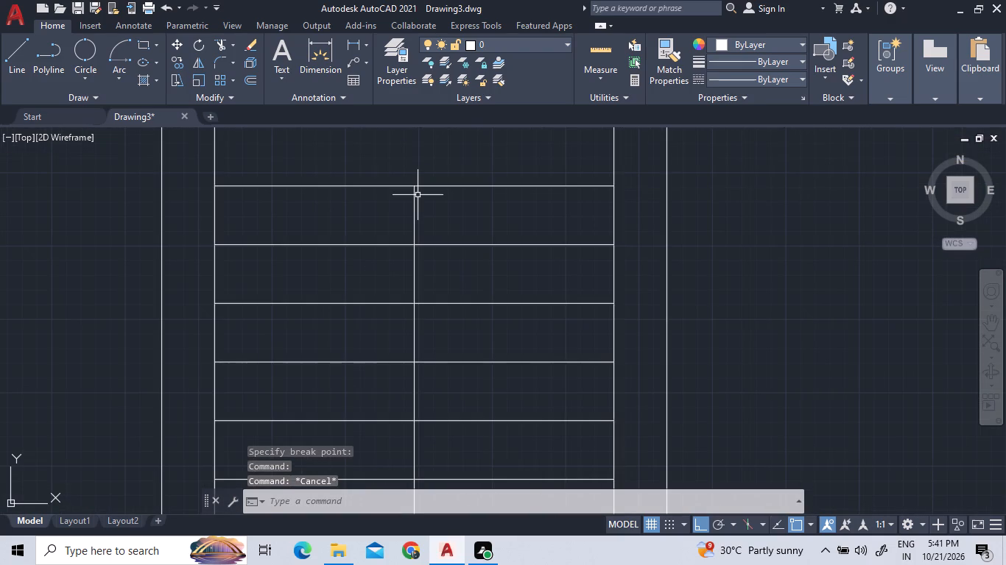
pyautogui.scroll(-3, 418, 195)
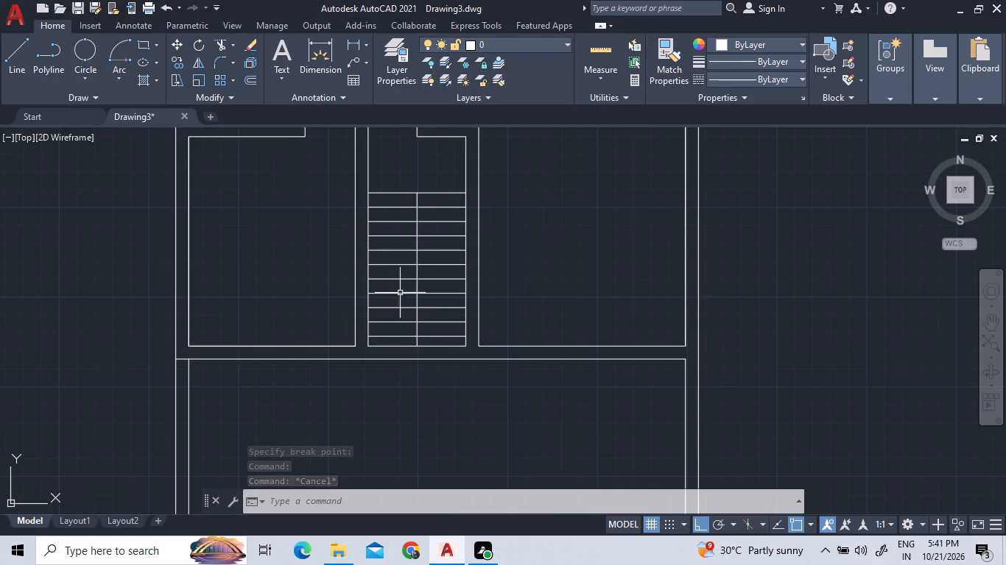
# Load the ISO dash linetype ACAD_ISO02W100 from acad.lin into the drawing.
pyautogui.click(390, 201)
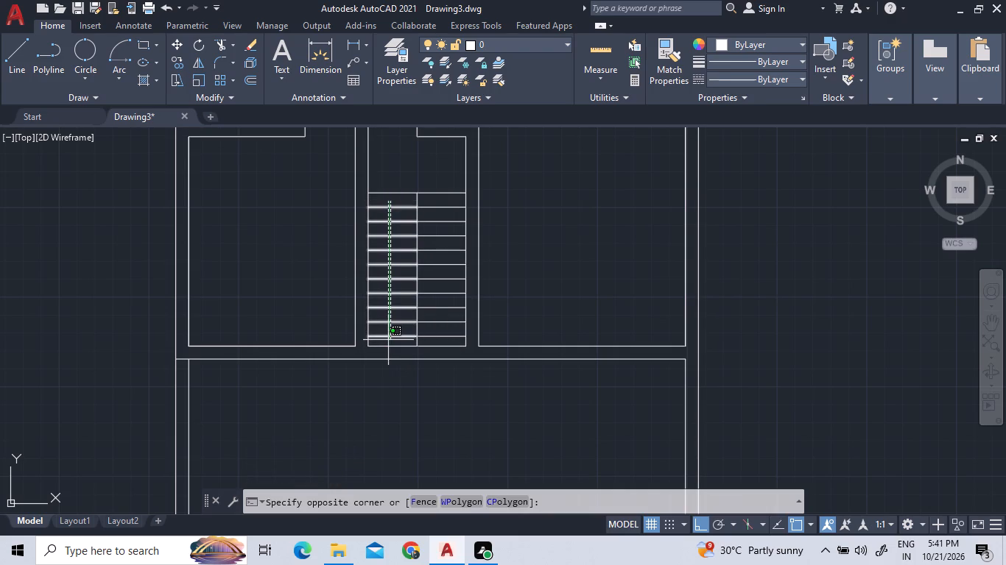
pyautogui.scroll(1, 388, 340)
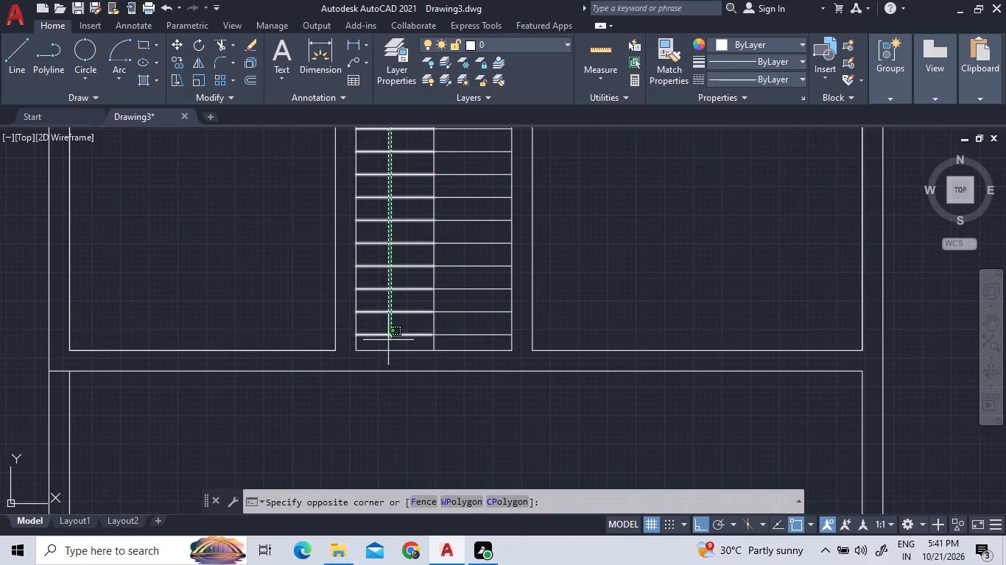
pyautogui.click(388, 340)
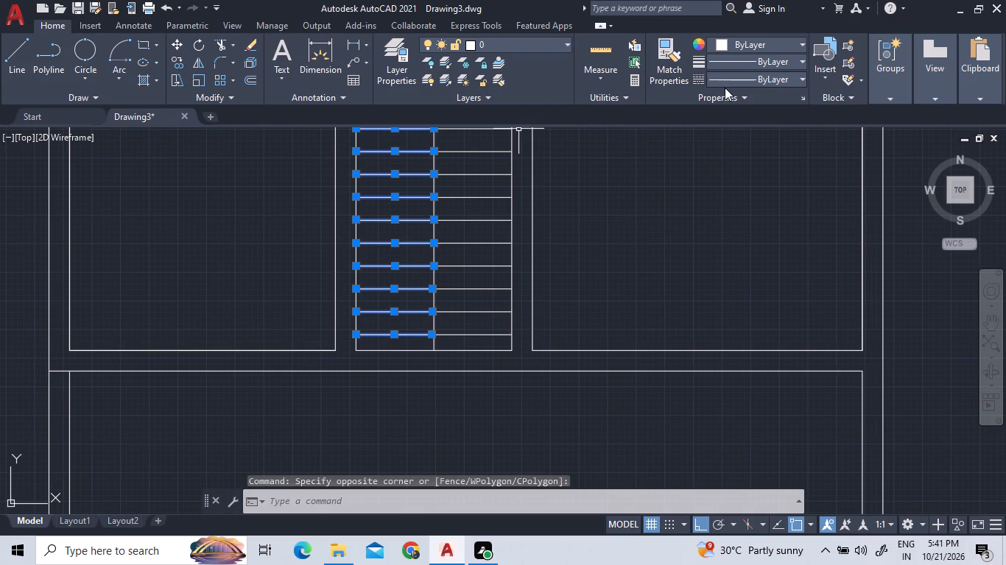
pyautogui.click(725, 88)
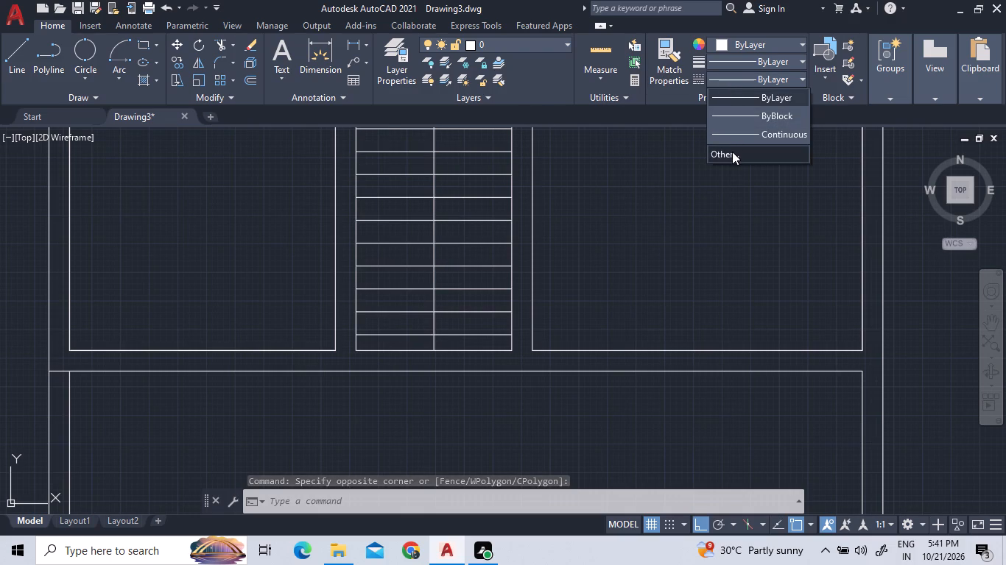
pyautogui.click(732, 152)
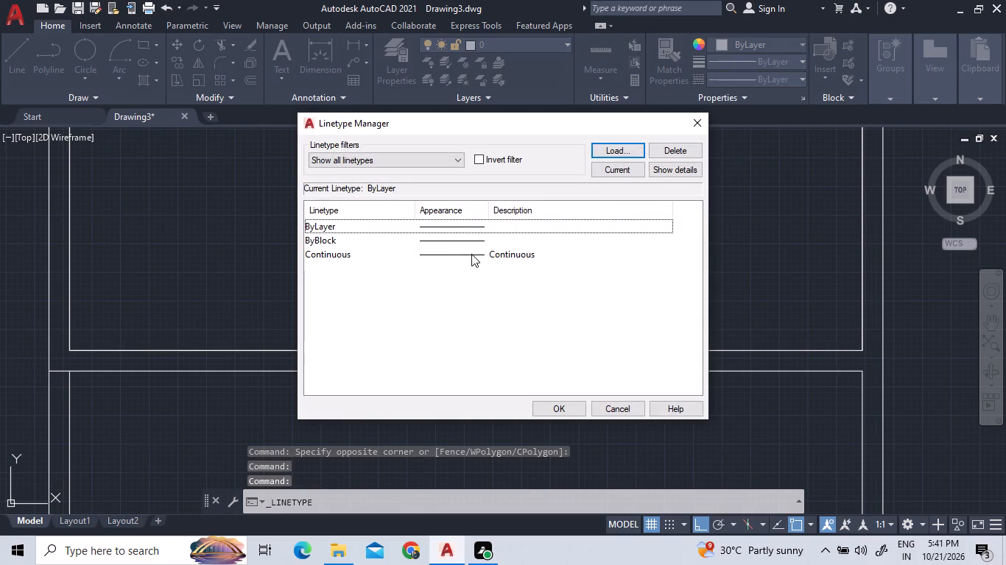
pyautogui.click(625, 152)
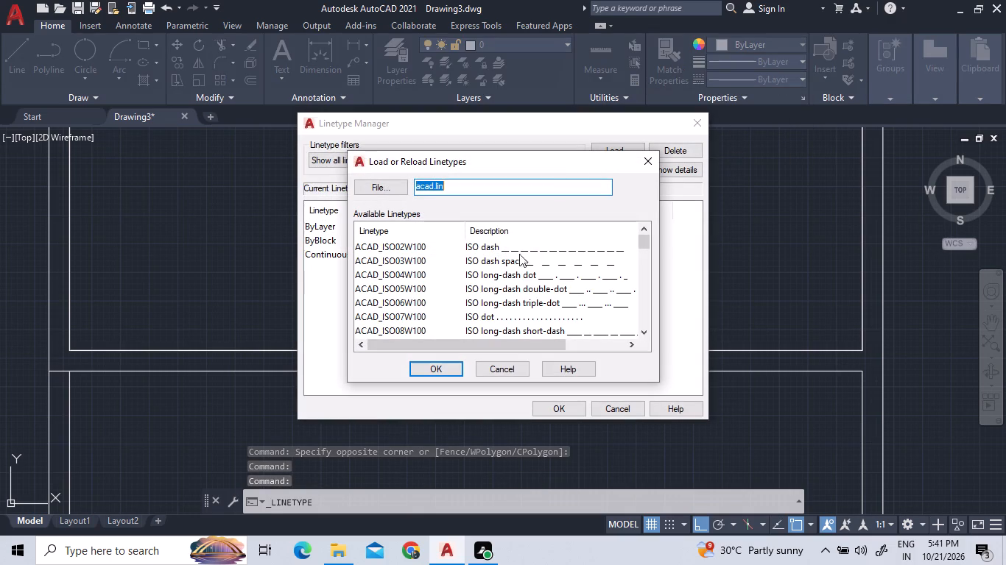
pyautogui.click(515, 246)
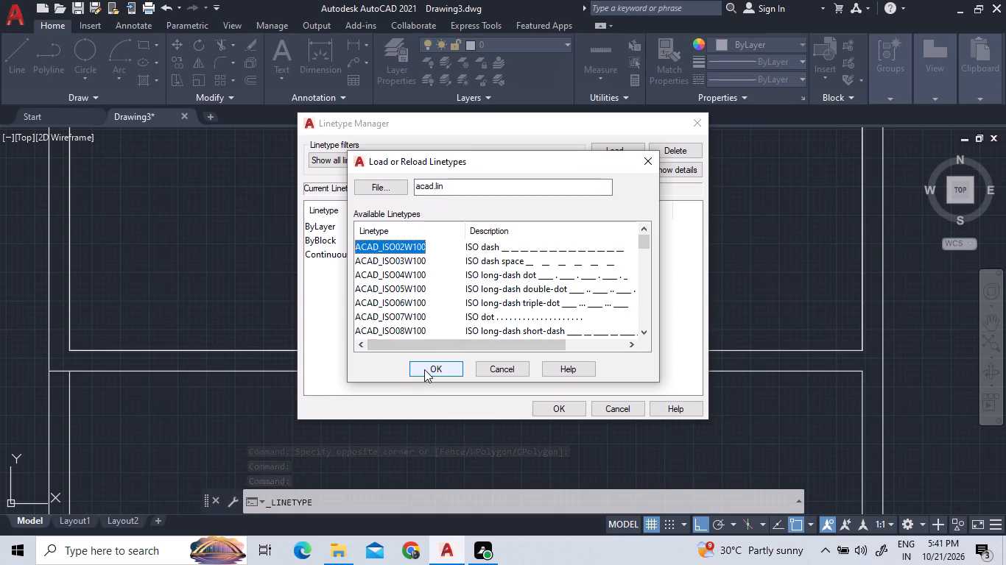
pyautogui.click(424, 369)
pyautogui.click(517, 252)
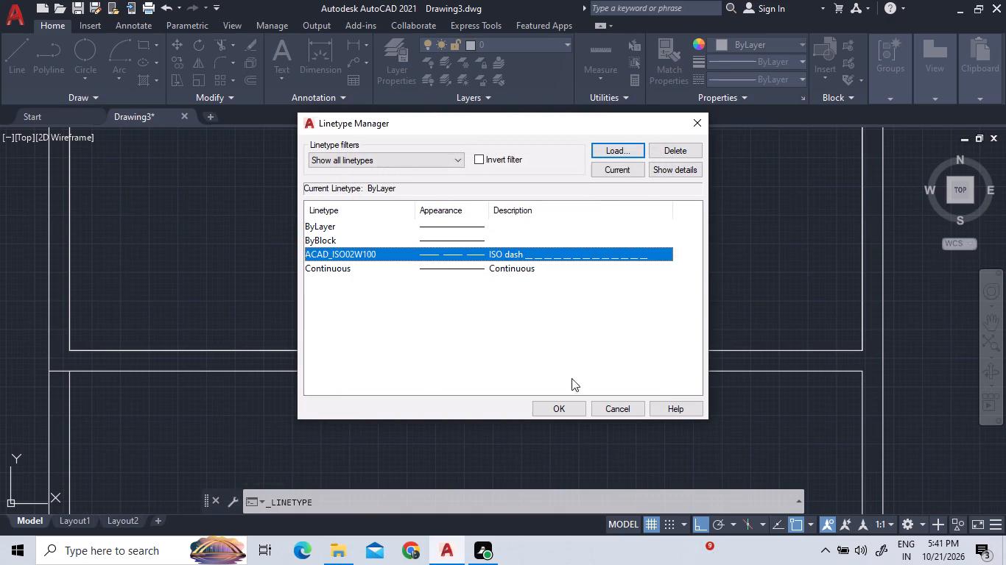
pyautogui.click(564, 405)
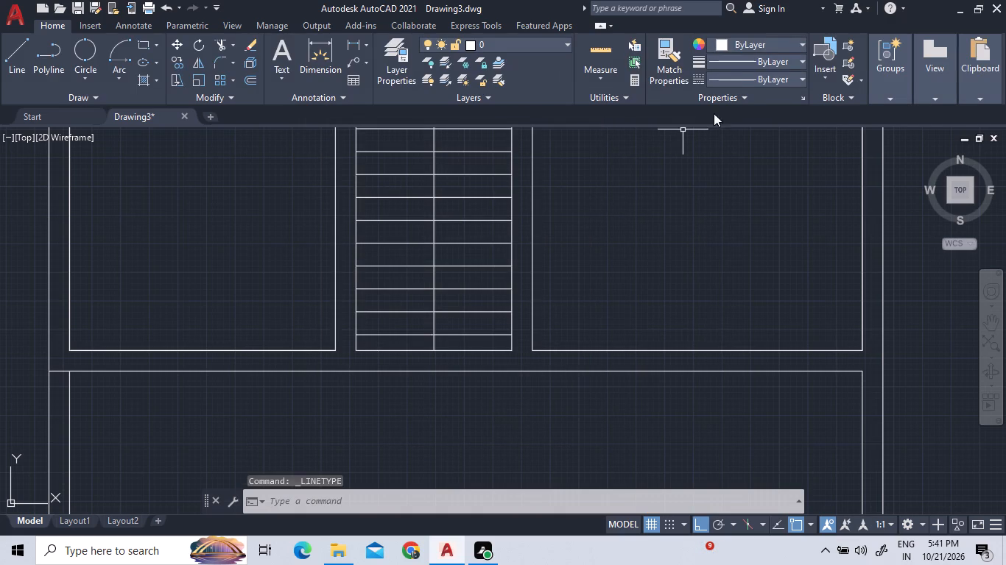
# Make ACAD_ISO02W100 the current linetype for new objects.
pyautogui.click(735, 79)
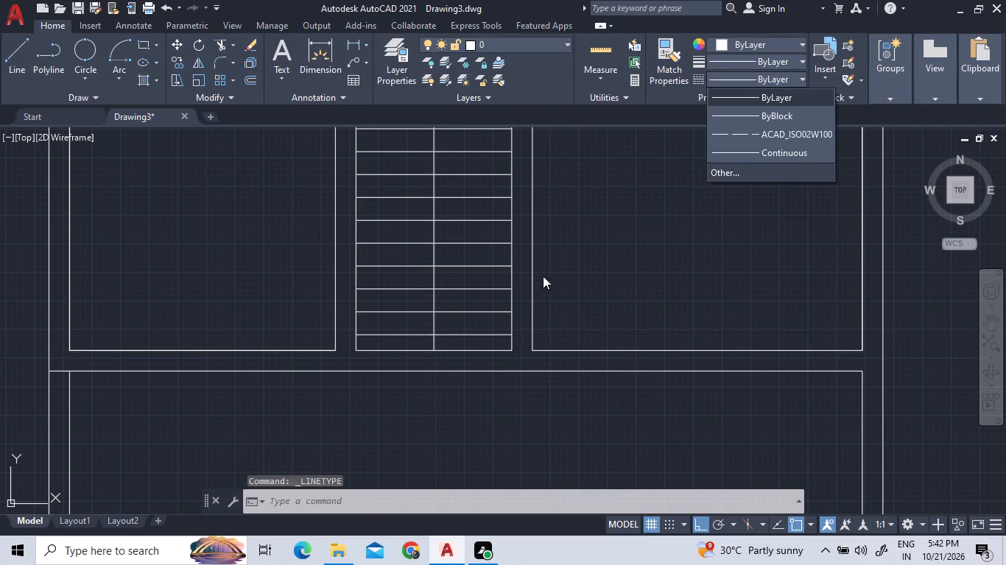
pyautogui.click(734, 127)
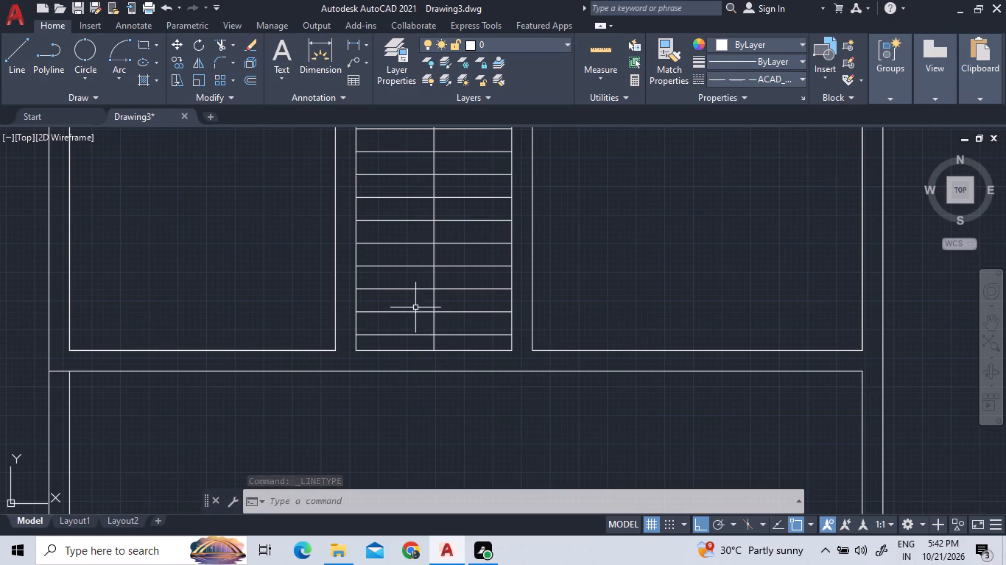
# Assign the ACAD_ISO02W100 linetype to the left halves of the ten tread lines below the stair's top line.
pyautogui.click(417, 337)
pyautogui.scroll(-3, 398, 243)
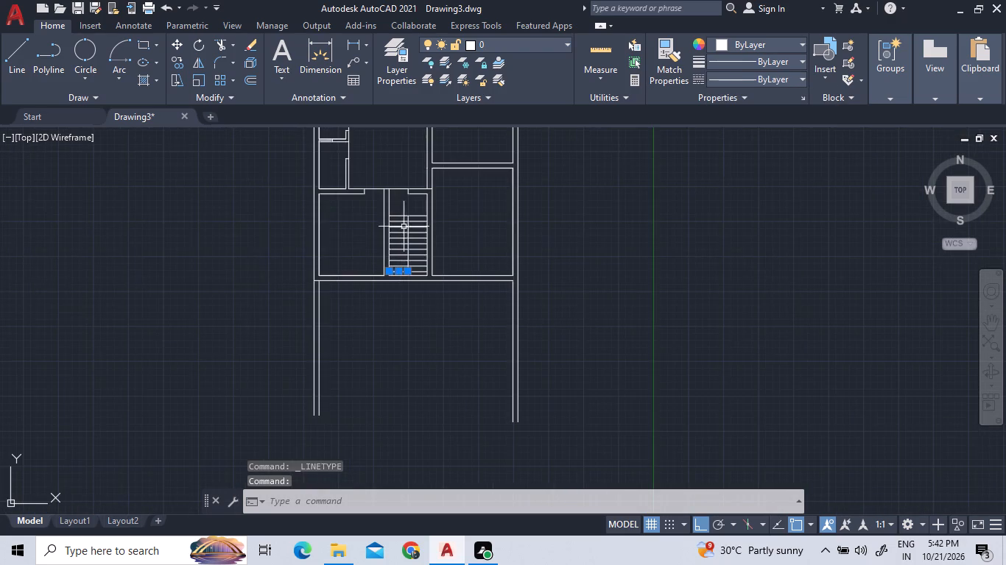
pyautogui.scroll(3, 406, 213)
pyautogui.click(388, 235)
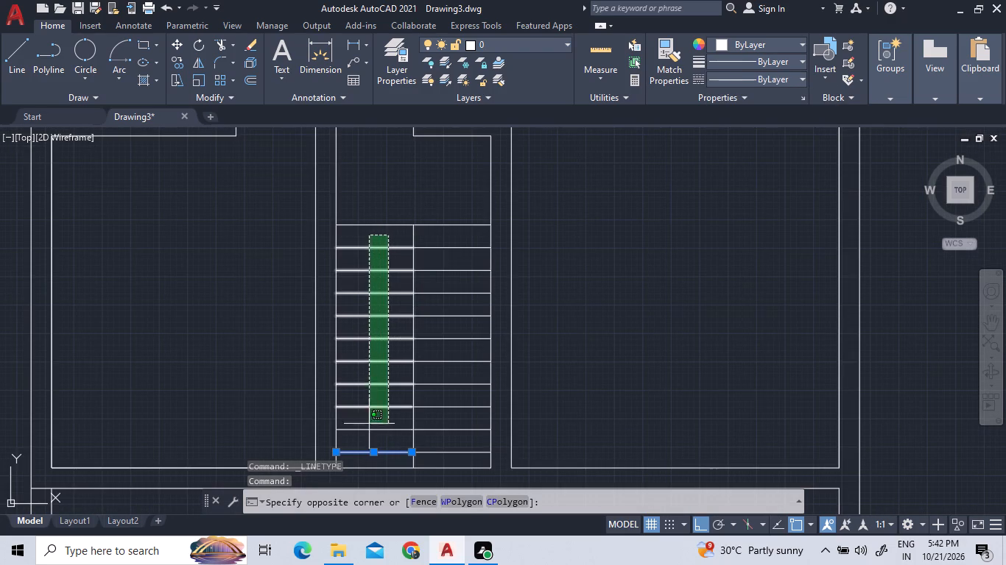
pyautogui.click(360, 458)
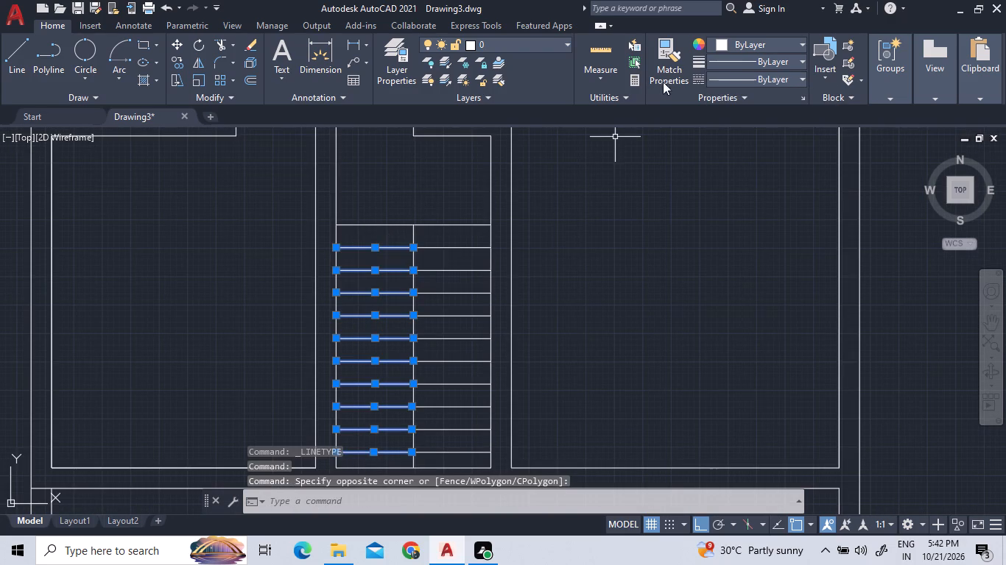
pyautogui.click(747, 73)
pyautogui.click(764, 141)
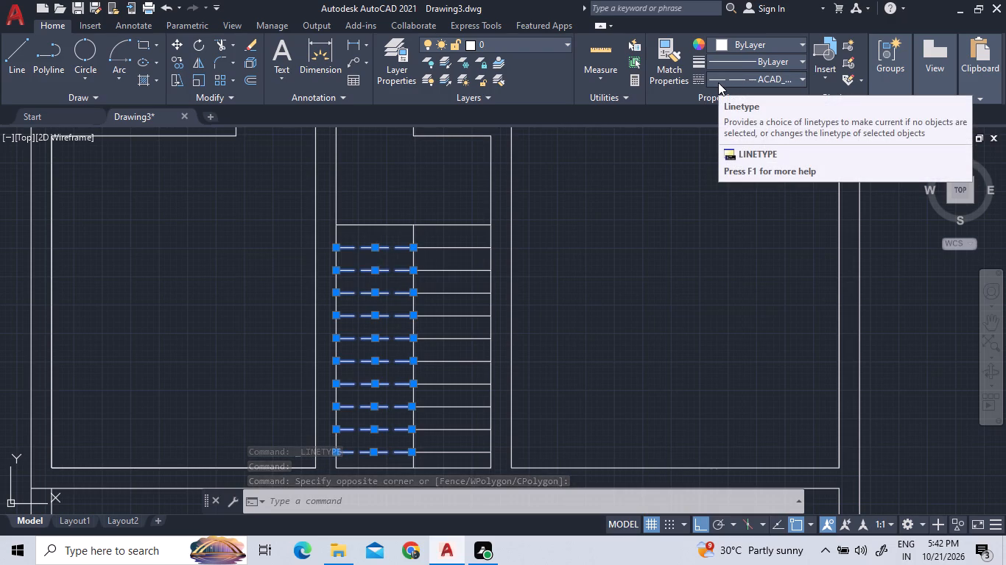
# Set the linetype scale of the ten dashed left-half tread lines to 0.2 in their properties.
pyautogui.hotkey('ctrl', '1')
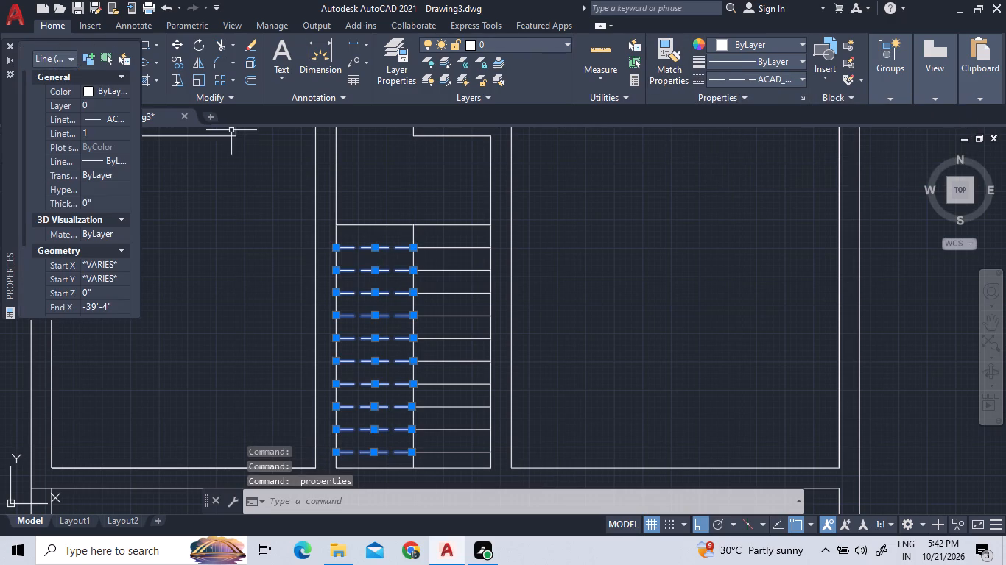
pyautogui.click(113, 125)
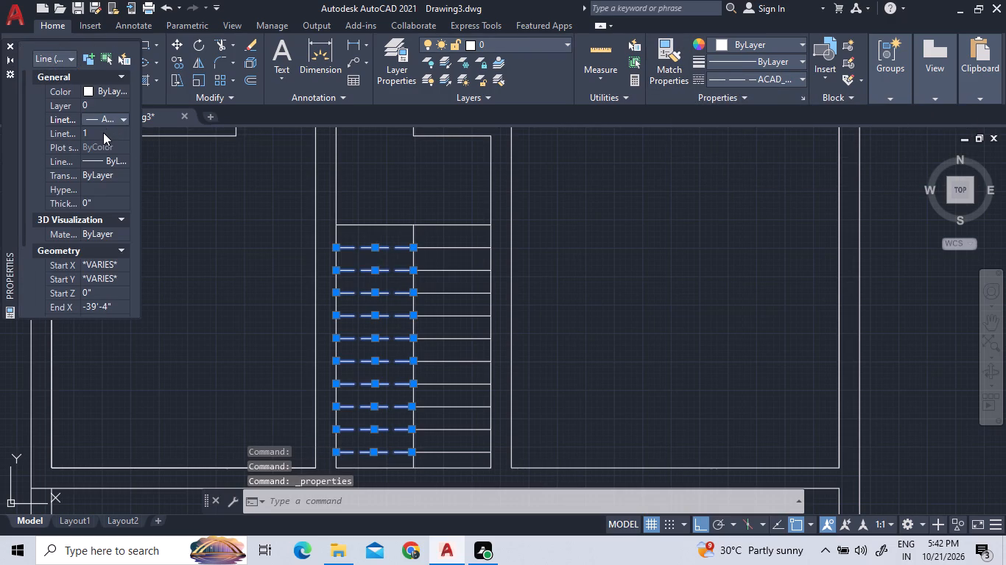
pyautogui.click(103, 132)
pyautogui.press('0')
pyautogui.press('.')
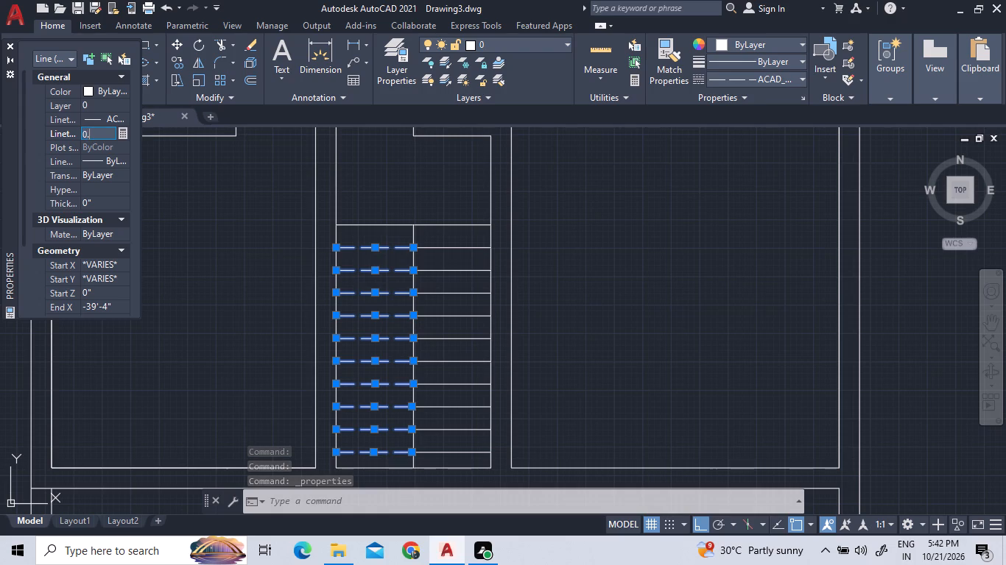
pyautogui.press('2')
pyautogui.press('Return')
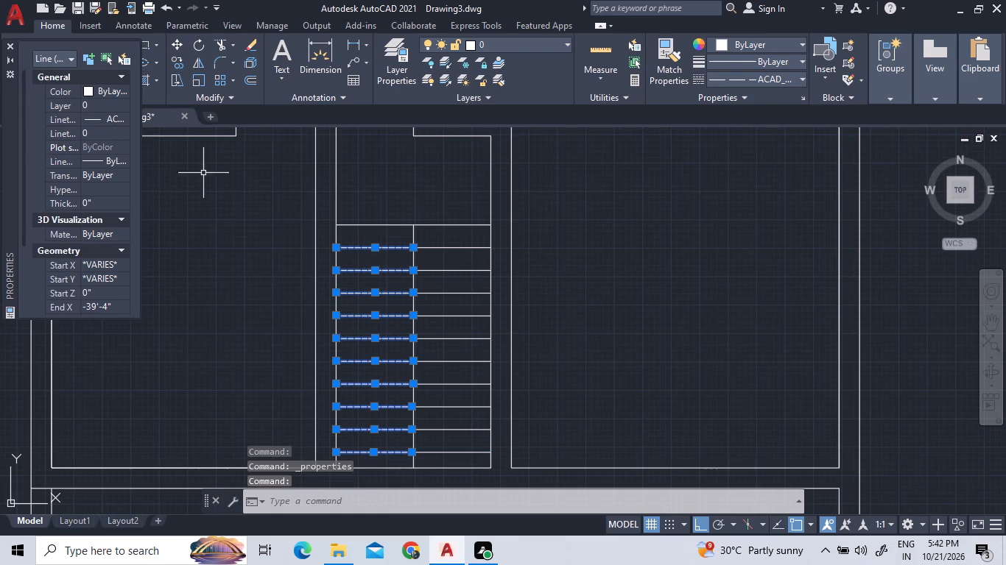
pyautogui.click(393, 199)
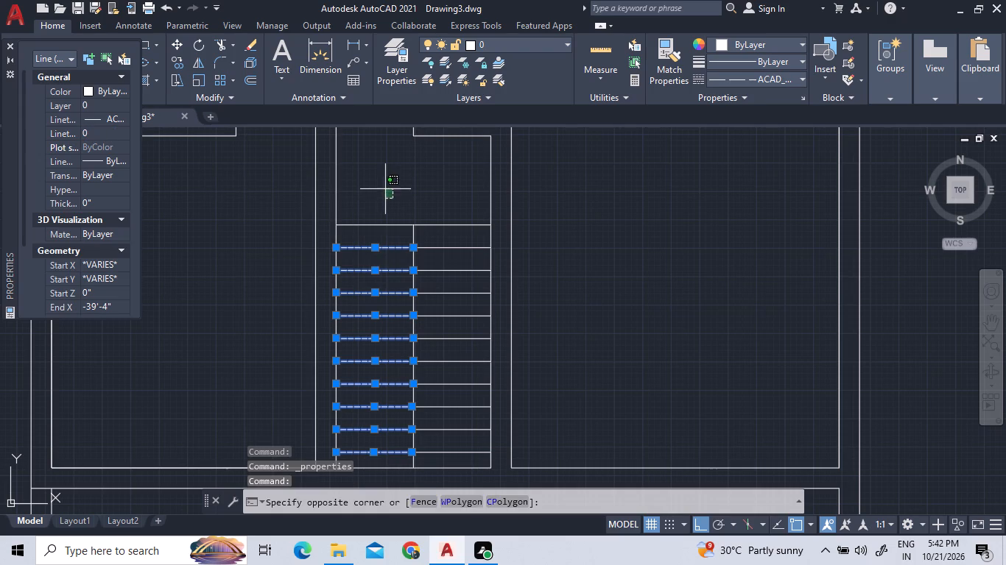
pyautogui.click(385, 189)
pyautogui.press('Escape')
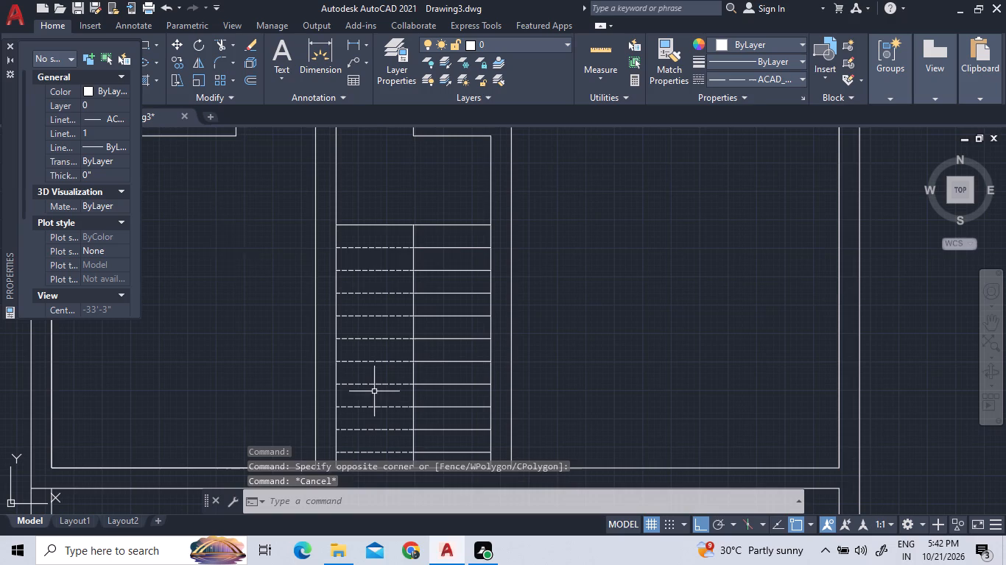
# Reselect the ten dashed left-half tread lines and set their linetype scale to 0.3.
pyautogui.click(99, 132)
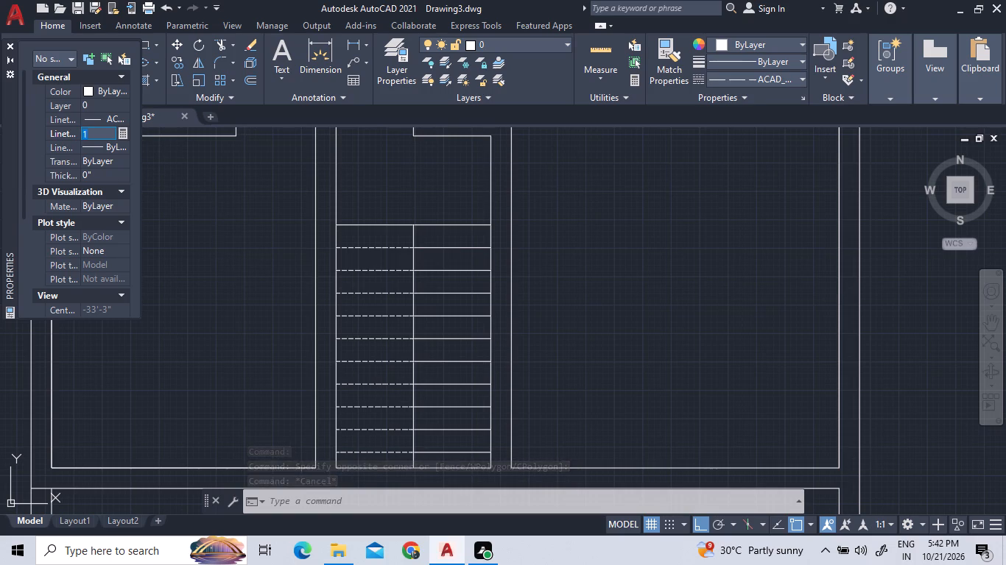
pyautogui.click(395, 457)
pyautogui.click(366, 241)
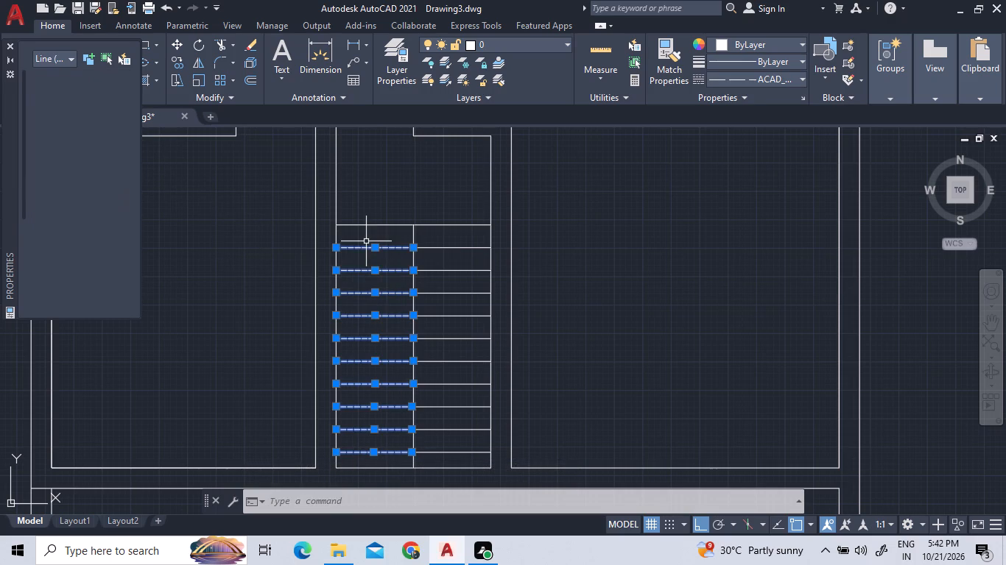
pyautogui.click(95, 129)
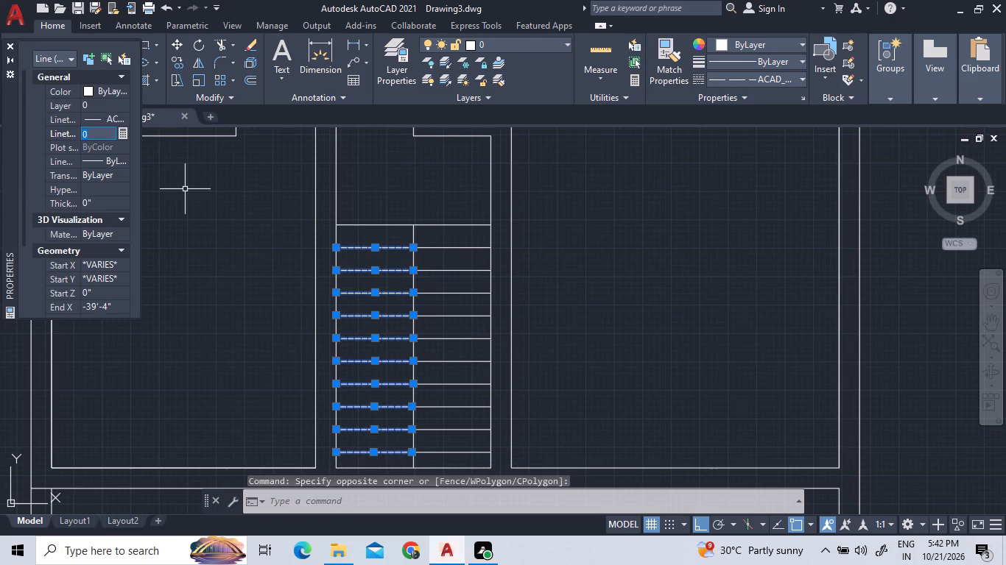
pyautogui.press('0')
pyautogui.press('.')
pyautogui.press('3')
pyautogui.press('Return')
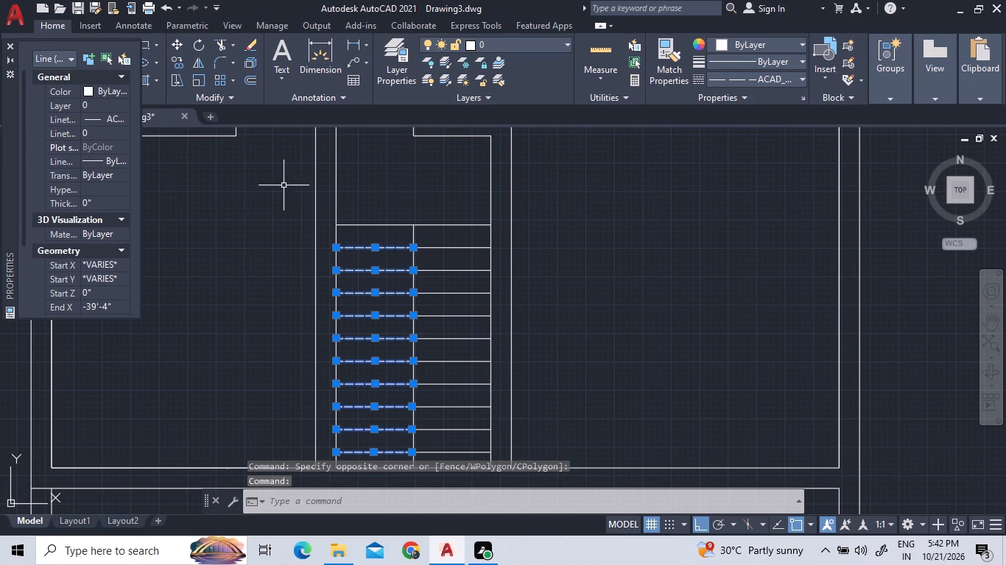
# Set the linetype scale of the dashed left-half tread lines to 0.4, clear the selection and close their properties.
pyautogui.click(102, 132)
pyautogui.press('0')
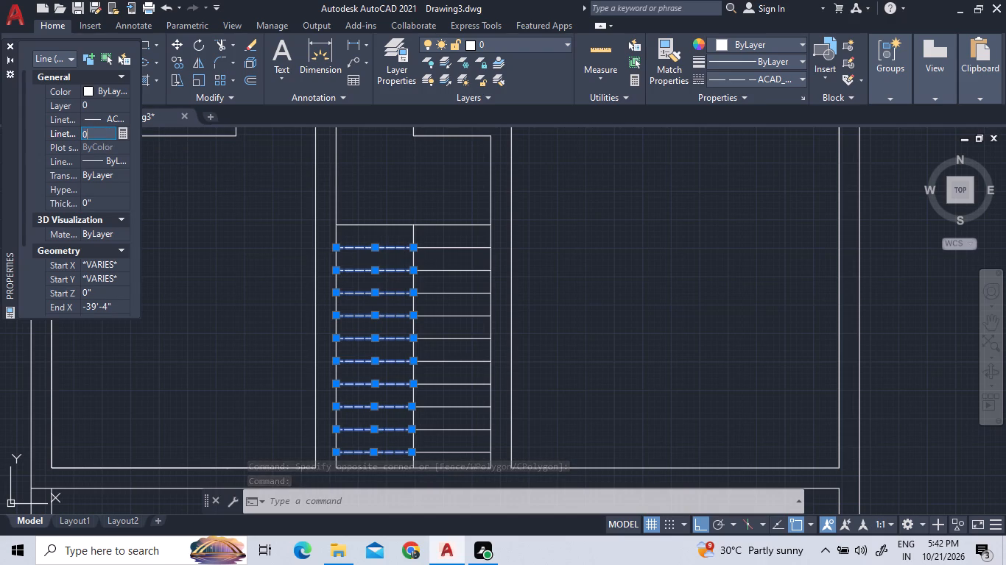
pyautogui.press('.')
pyautogui.press('4')
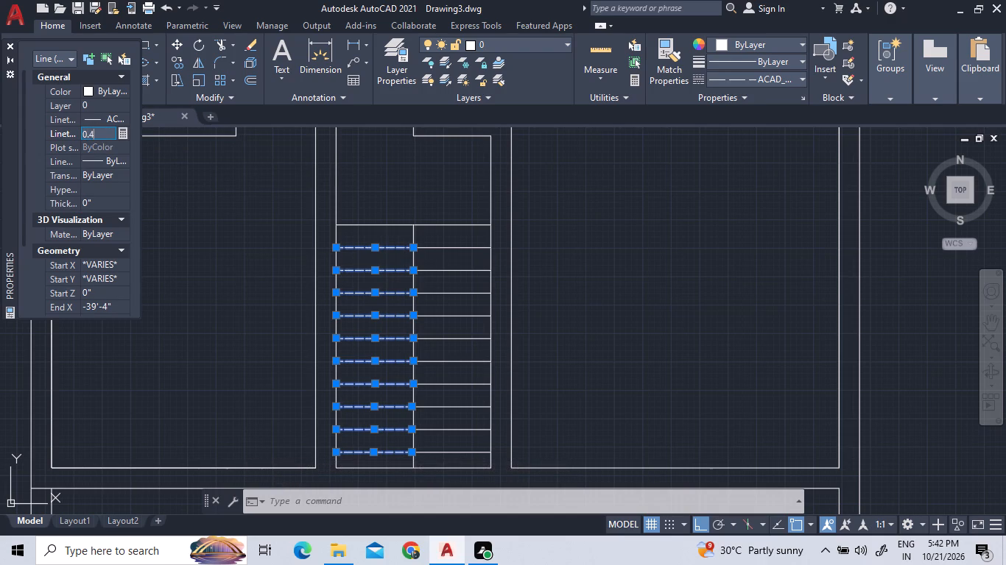
pyautogui.press('Return')
pyautogui.click(379, 168)
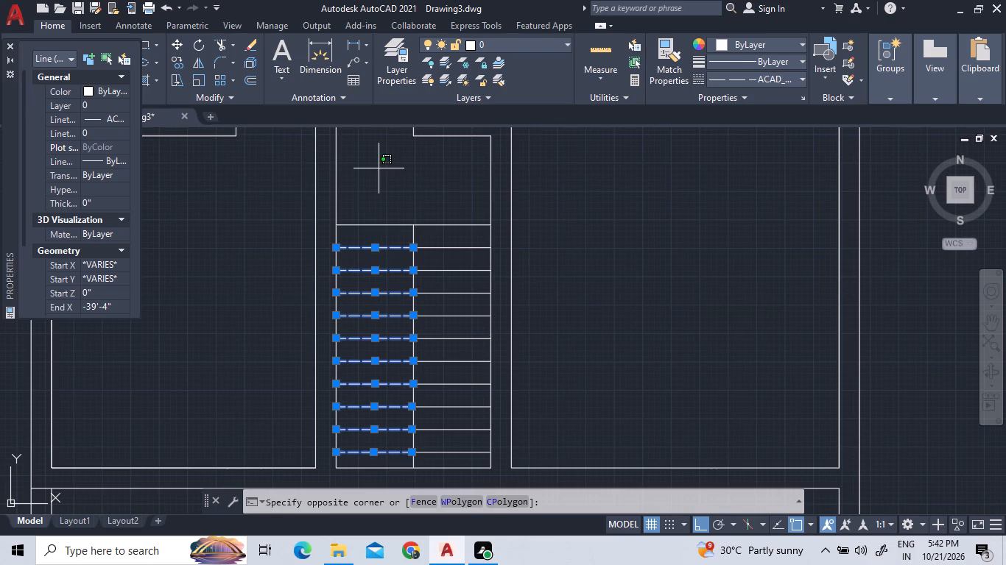
pyautogui.press('Escape')
pyautogui.press('Escape')
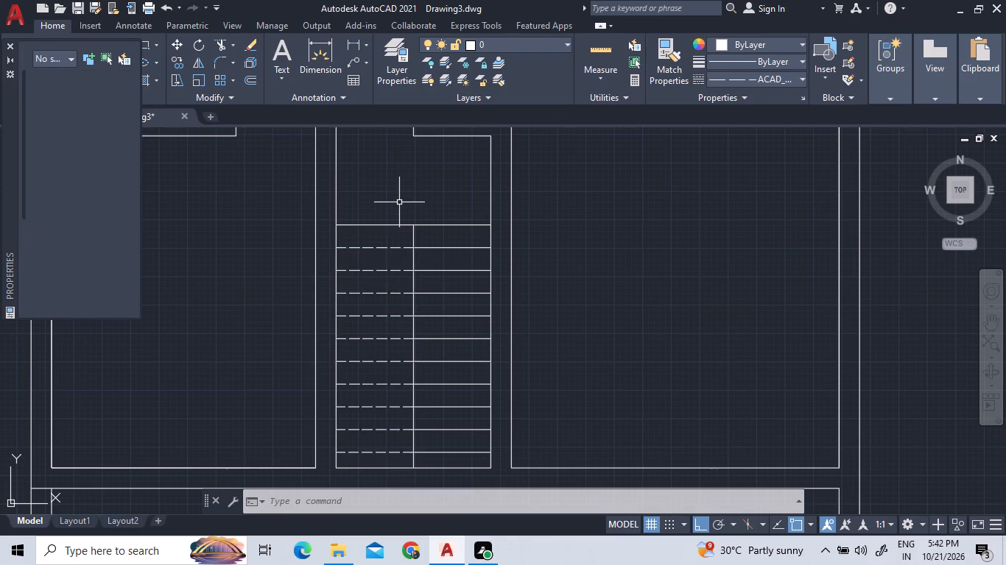
pyautogui.scroll(-1, 399, 202)
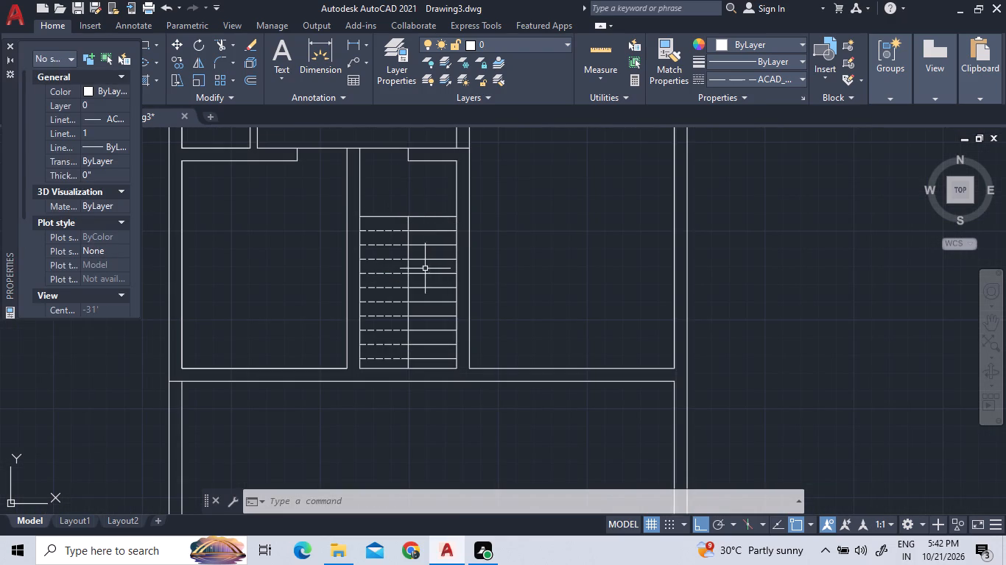
pyautogui.click(6, 45)
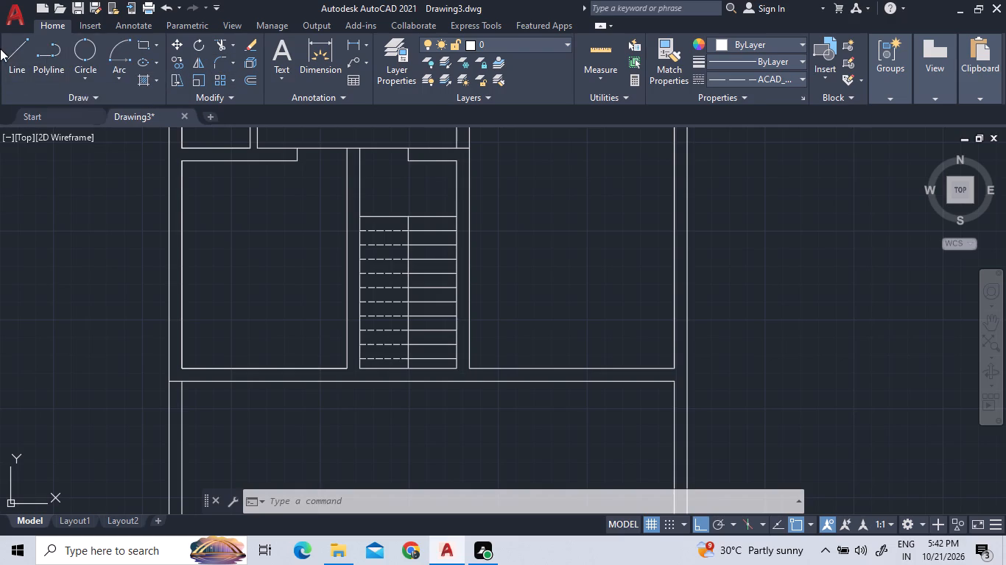
# Draw the stair direction line from the landing down the right flight past the bottom wall, about 2'-7" across, and up into the left flight.
pyautogui.click(6, 49)
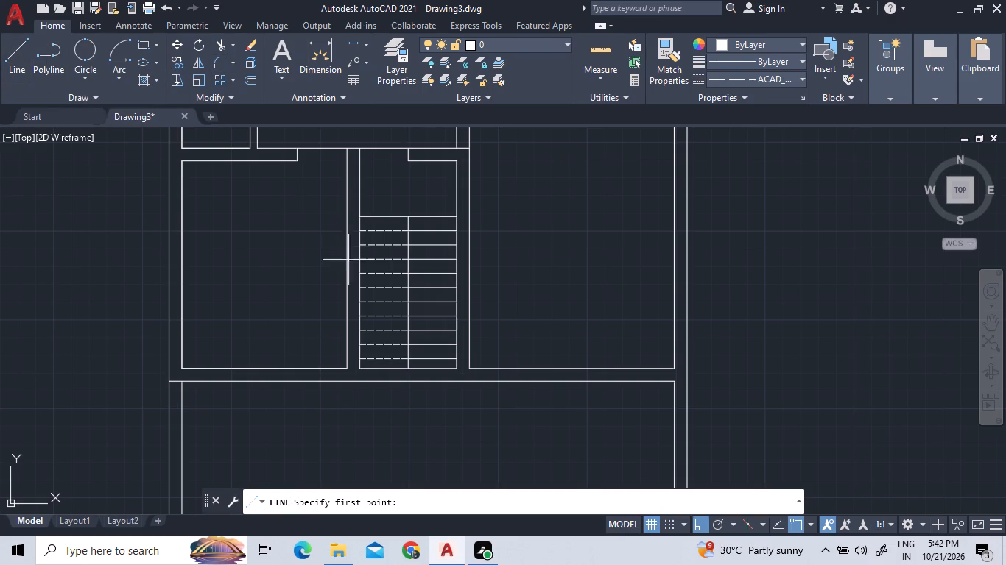
pyautogui.click(437, 191)
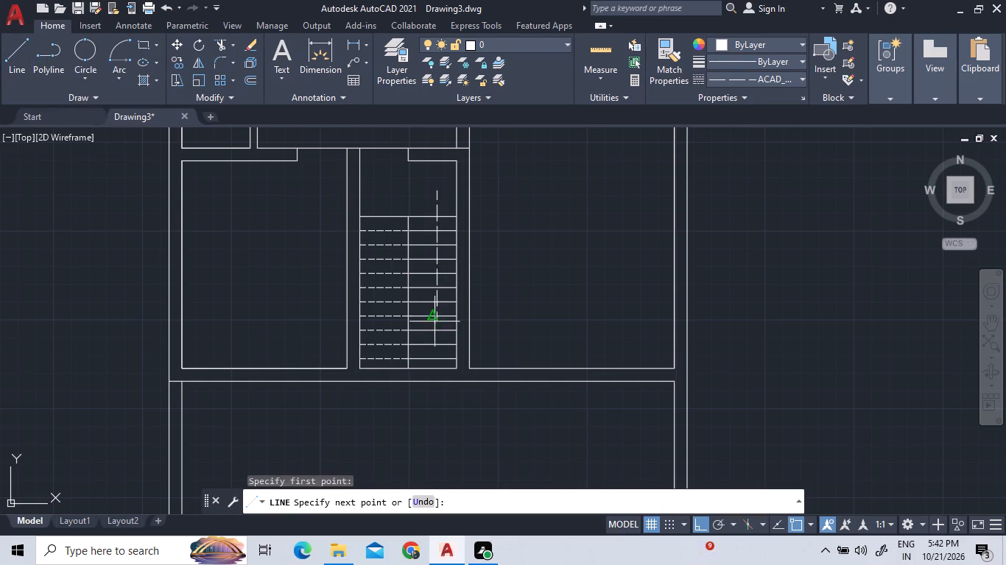
pyautogui.scroll(2, 436, 374)
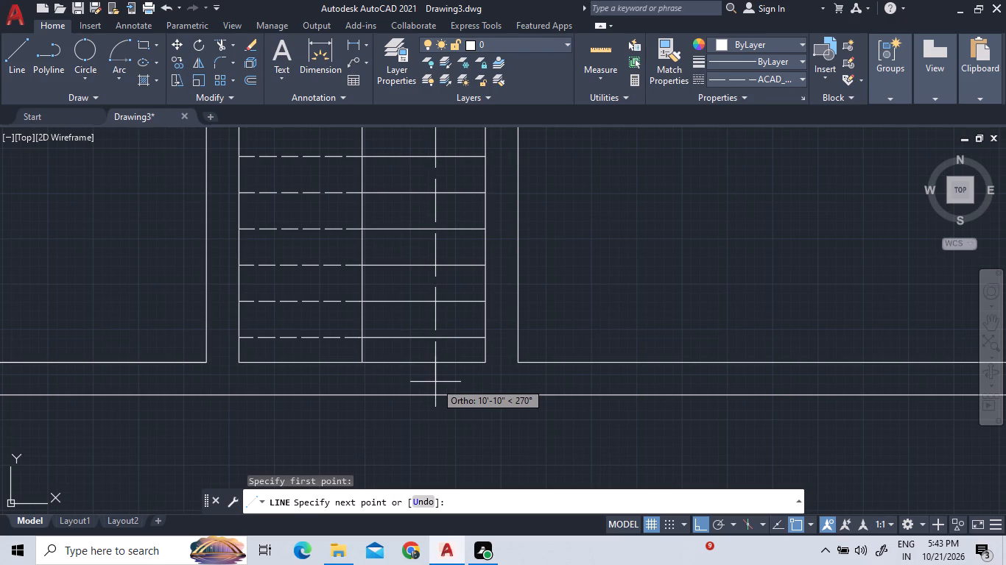
pyautogui.scroll(-2, 435, 383)
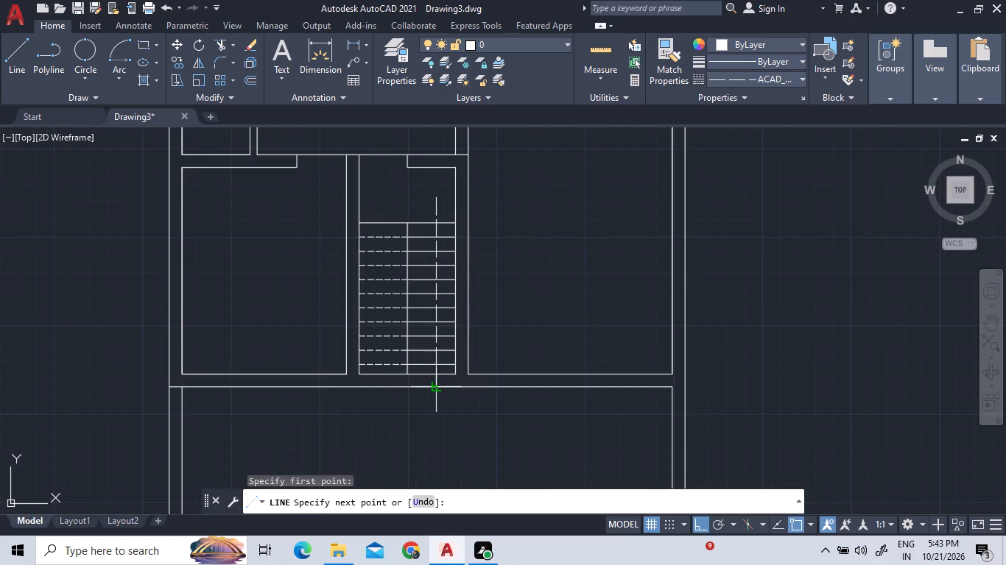
pyautogui.click(432, 427)
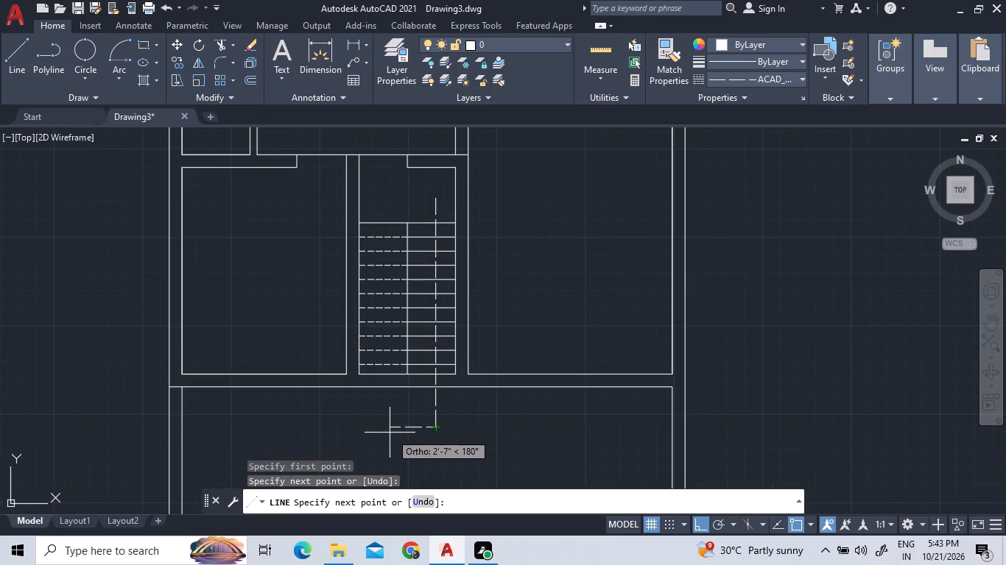
pyautogui.click(390, 433)
pyautogui.click(390, 341)
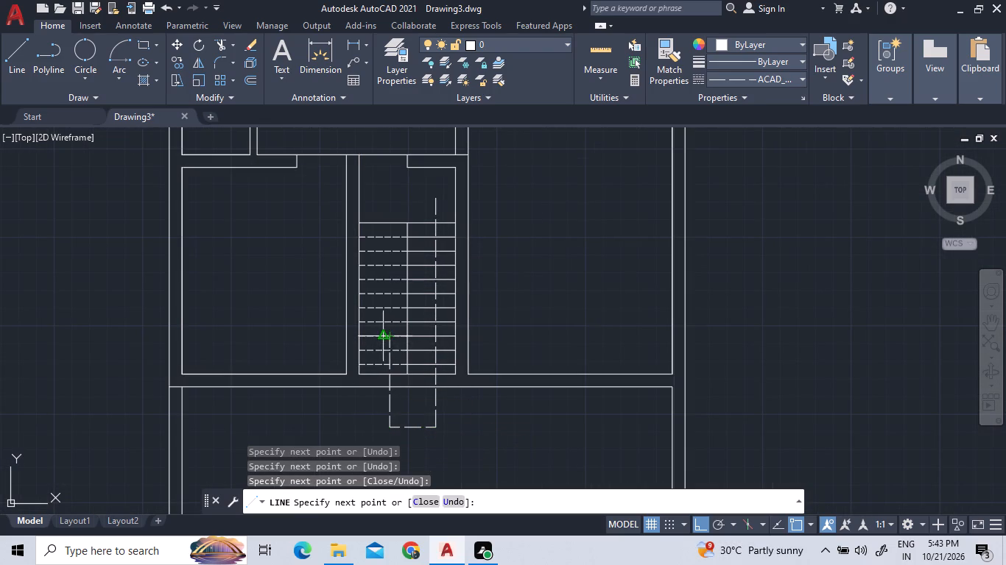
# Switch the current linetype to ByLayer and draw a two-stroke solid arrowhead at the direction line's end in the left flight.
pyautogui.scroll(2, 381, 346)
pyautogui.click(714, 76)
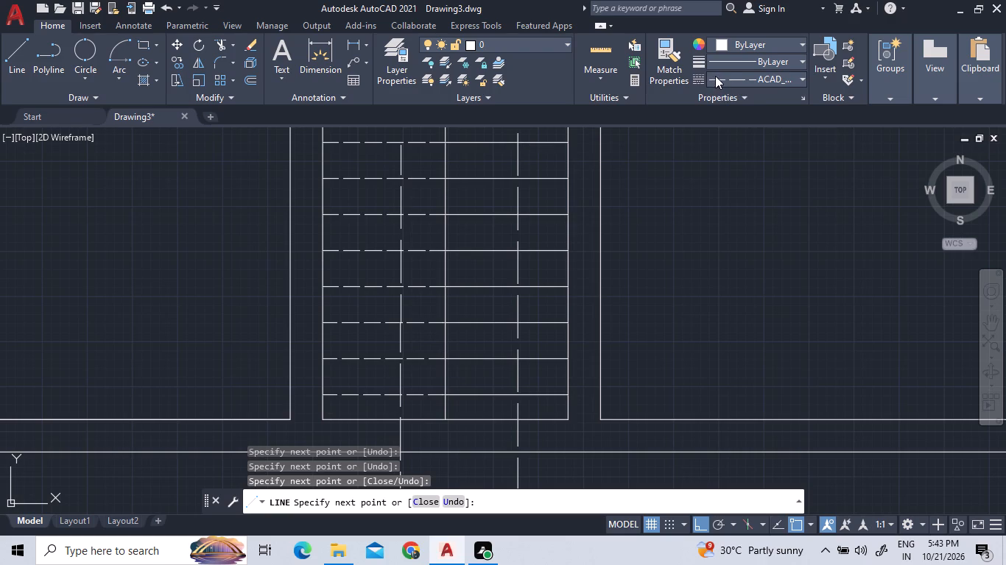
pyautogui.click(739, 97)
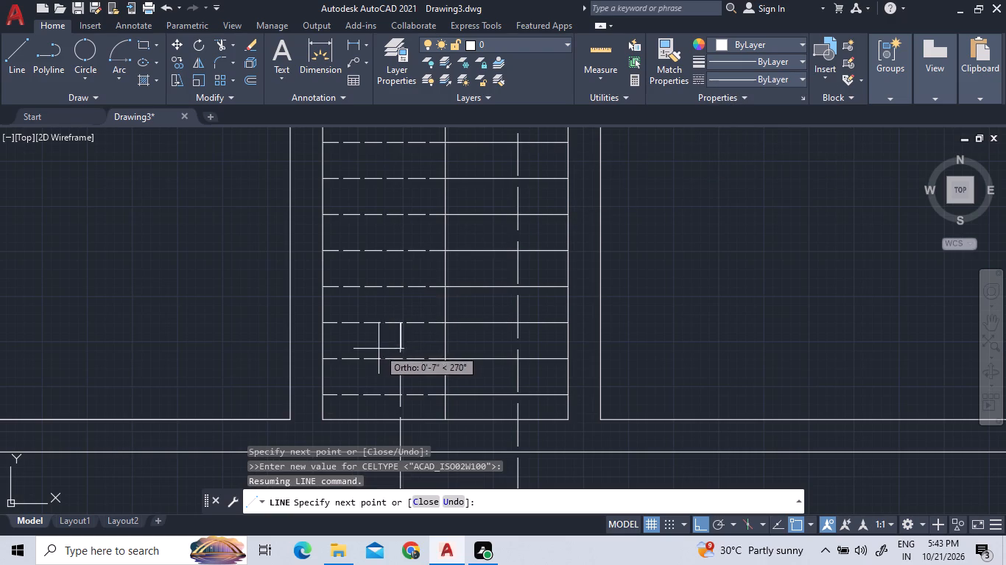
pyautogui.scroll(1, 365, 352)
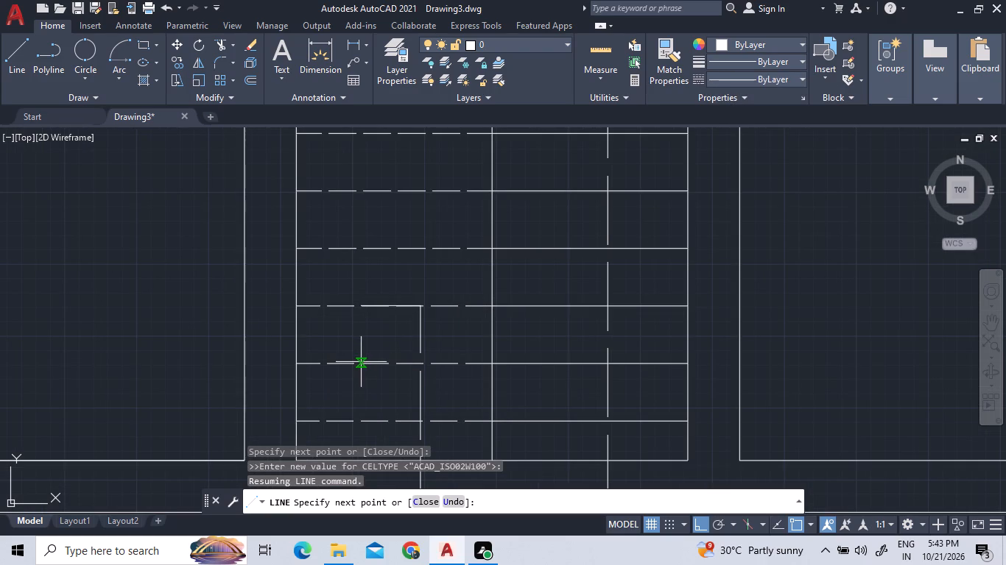
pyautogui.click(357, 366)
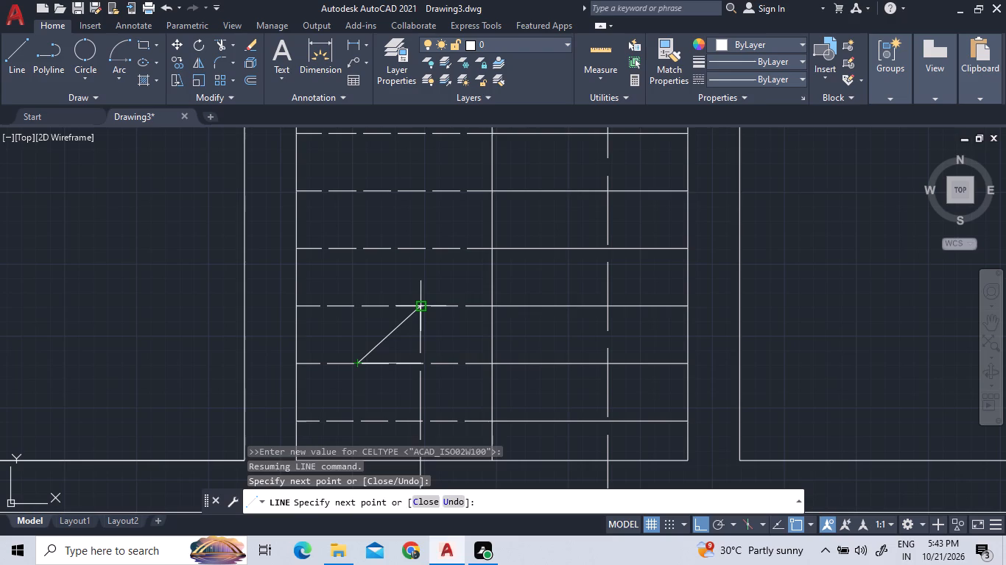
pyautogui.click(418, 308)
pyautogui.click(459, 360)
pyautogui.rightClick(432, 305)
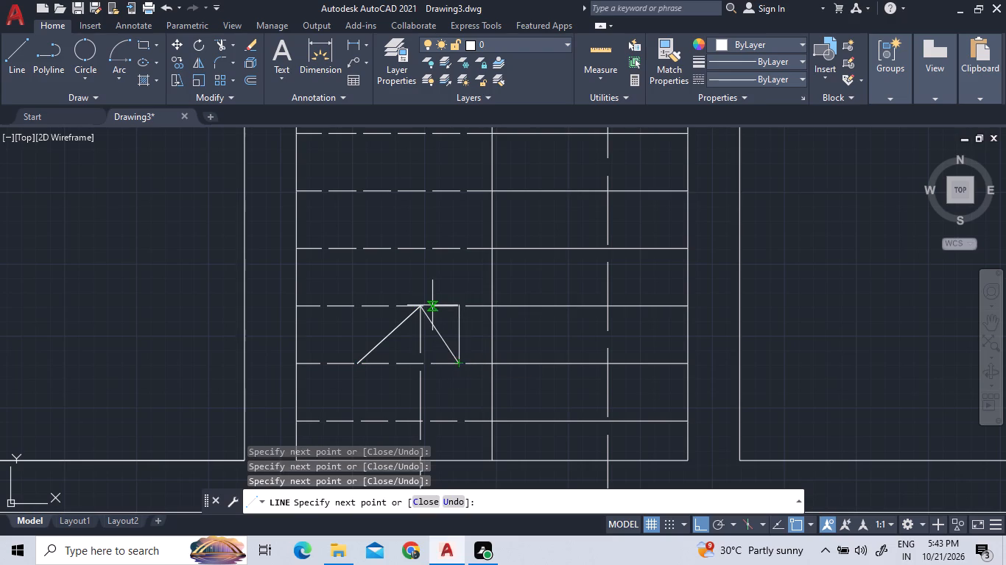
pyautogui.click(446, 306)
pyautogui.click(447, 313)
# Change the linetype of the vertical direction line through the right flight to ByLayer.
pyautogui.scroll(-3, 450, 295)
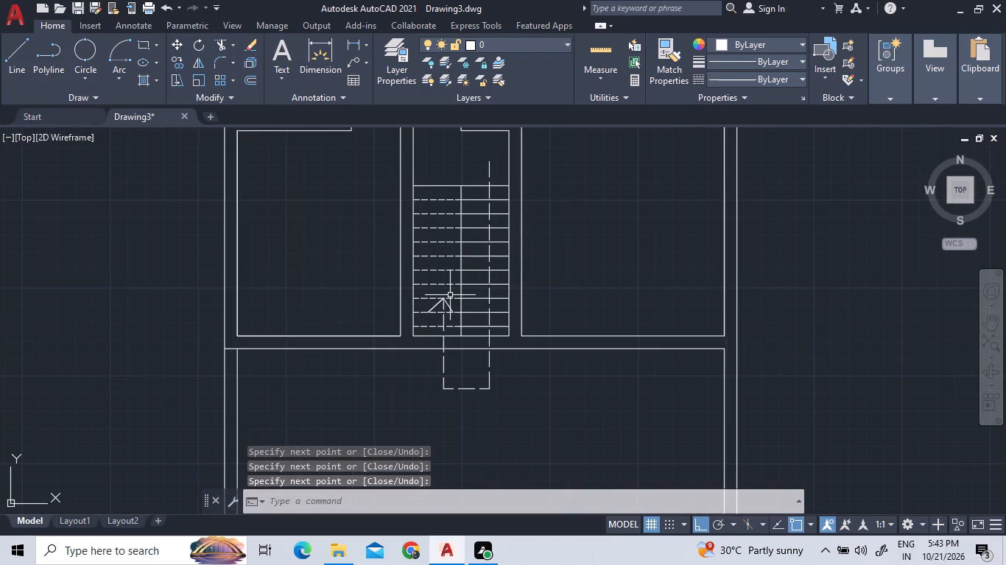
pyautogui.click(500, 374)
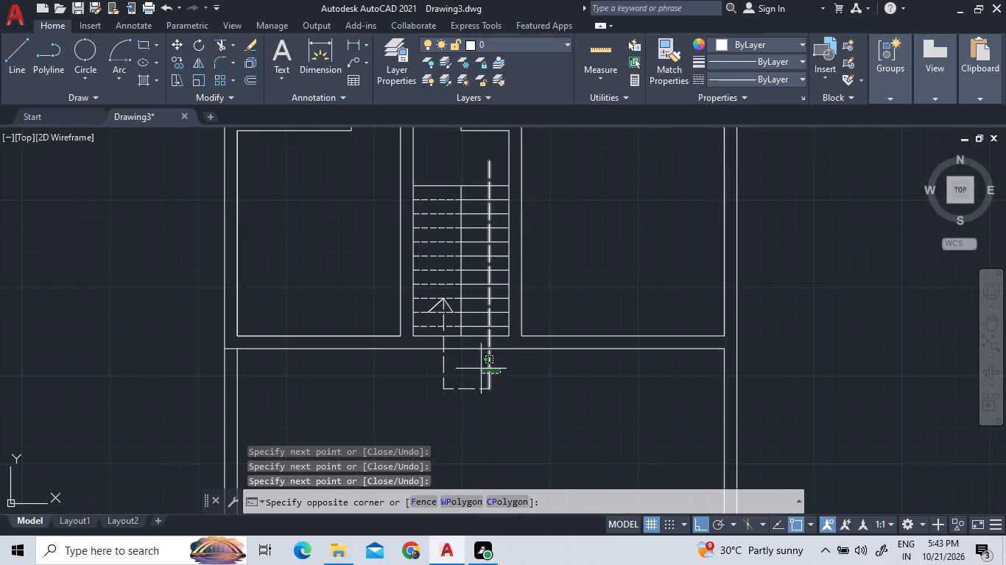
pyautogui.click(474, 369)
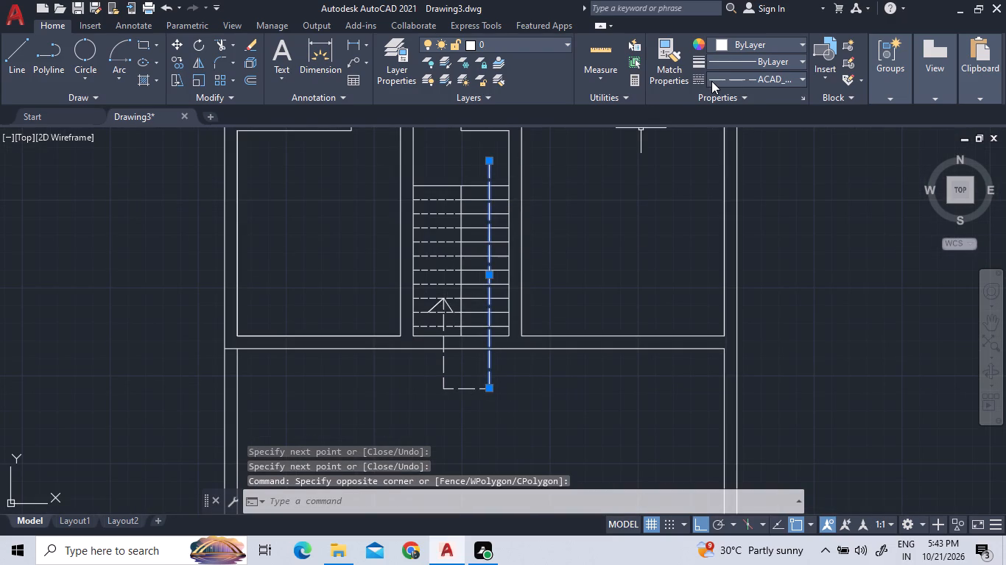
pyautogui.click(711, 81)
pyautogui.click(730, 91)
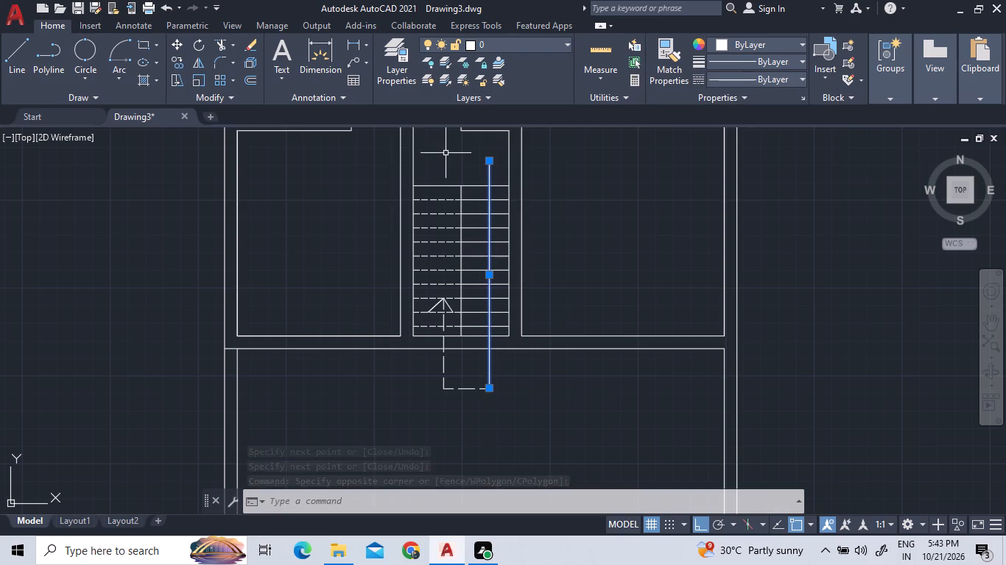
# Add the multiline text "UP" above the direction line's start on the stair landing, with a text height of 1'.
pyautogui.click(286, 46)
pyautogui.scroll(-2, 484, 344)
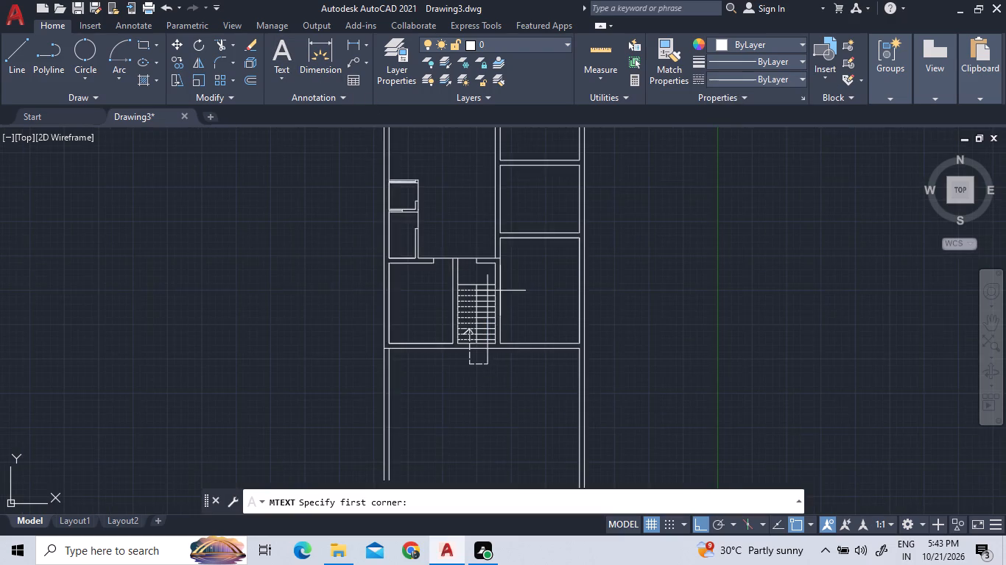
pyautogui.scroll(3, 503, 285)
pyautogui.click(409, 214)
pyautogui.click(463, 231)
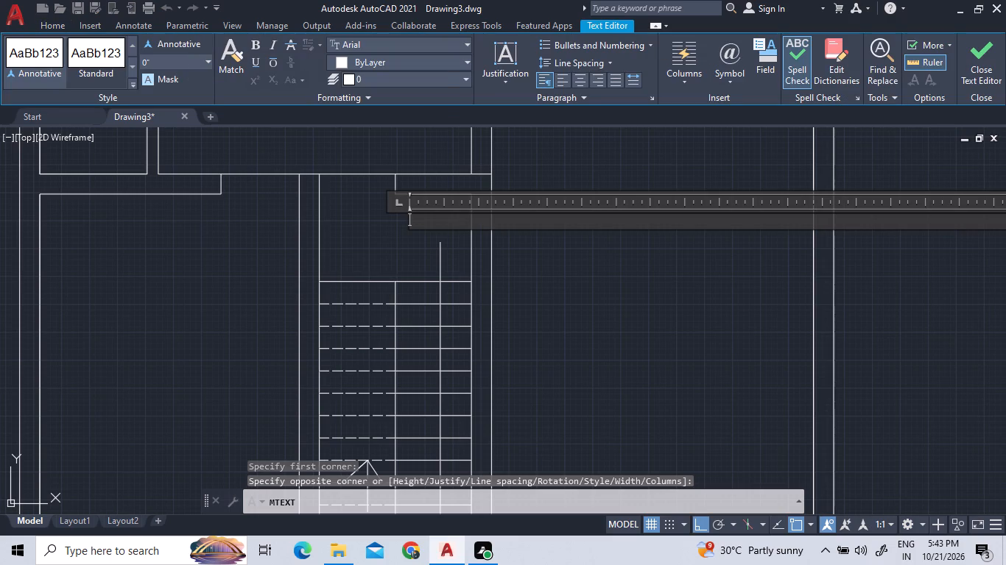
pyautogui.write('UP')
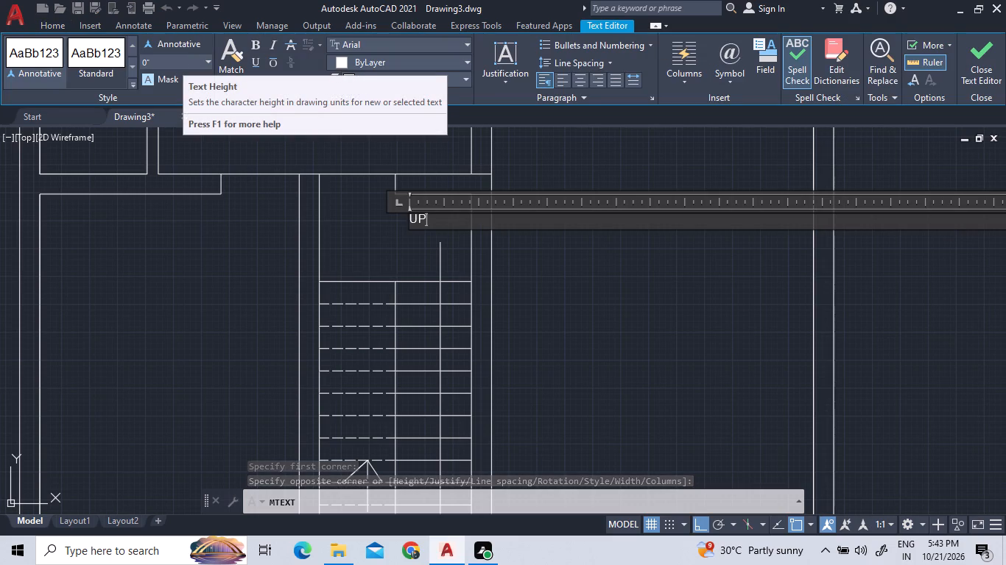
pyautogui.doubleClick(435, 222)
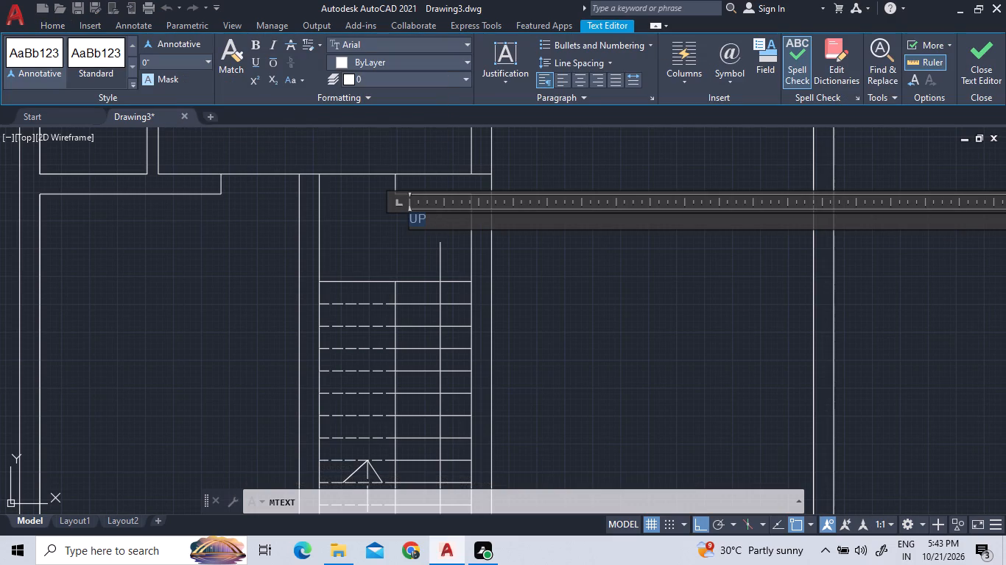
pyautogui.click(207, 58)
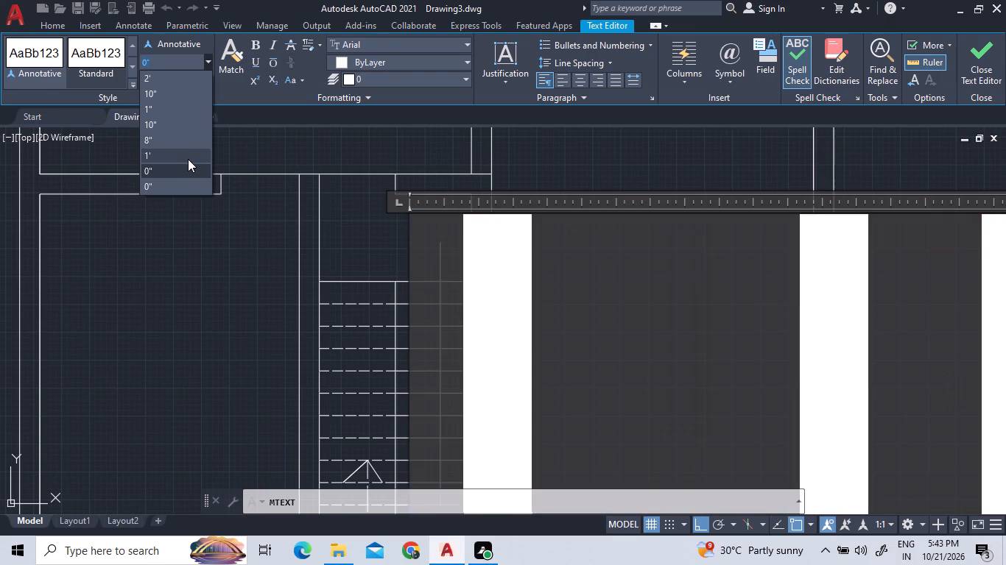
pyautogui.click(188, 159)
pyautogui.click(233, 231)
# Trim off both lines of the left outer wall below the building's bottom wall.
pyautogui.scroll(-3, 229, 274)
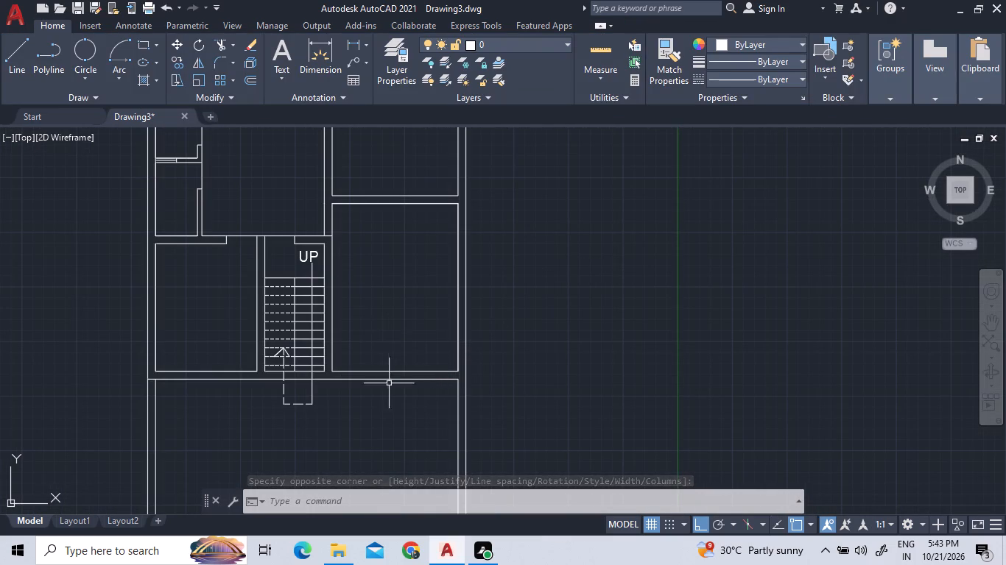
pyautogui.scroll(-1, 356, 320)
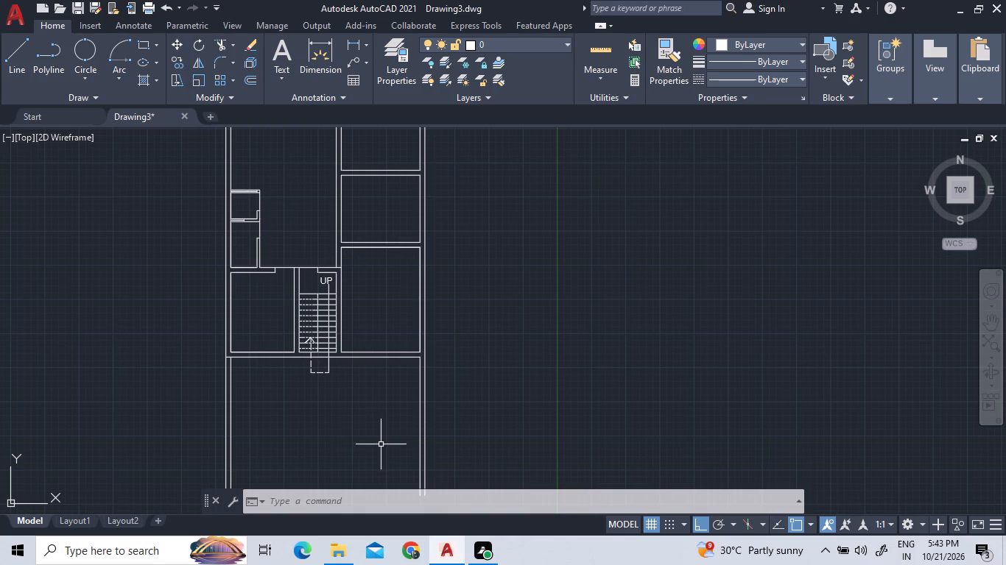
pyautogui.moveTo(381, 444); pyautogui.dragTo(388, 355, button='middle')
pyautogui.click(504, 350)
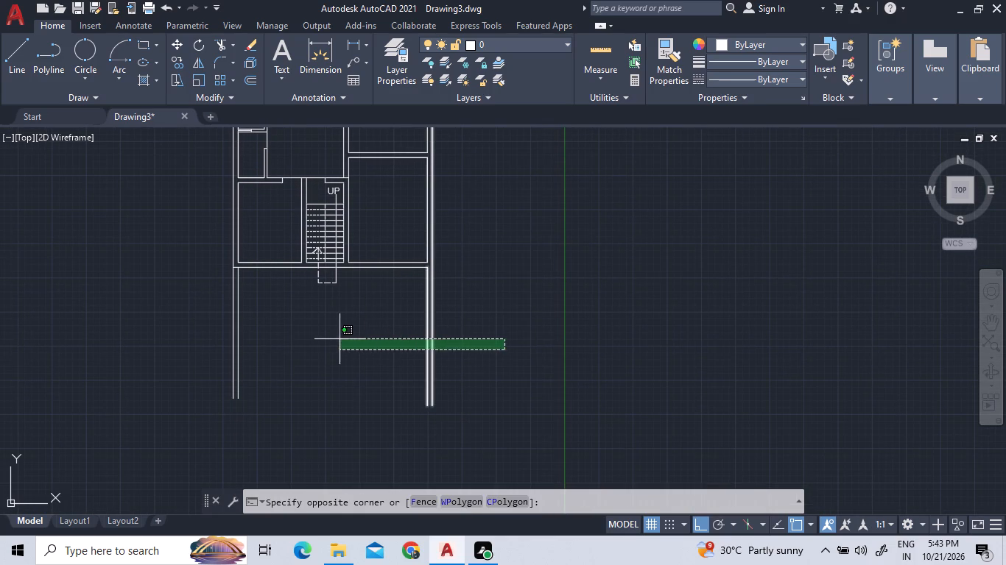
pyautogui.click(492, 344)
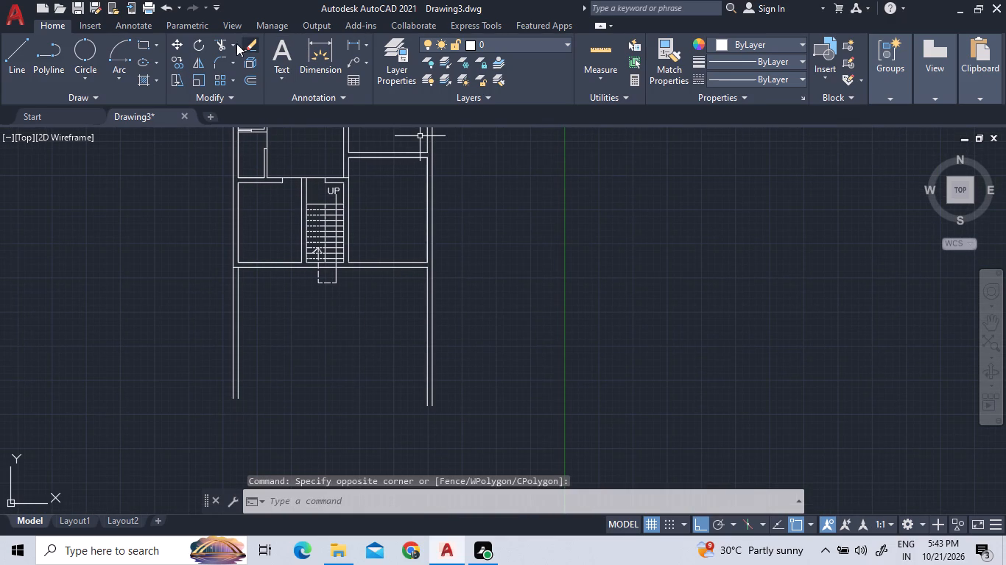
pyautogui.click(223, 43)
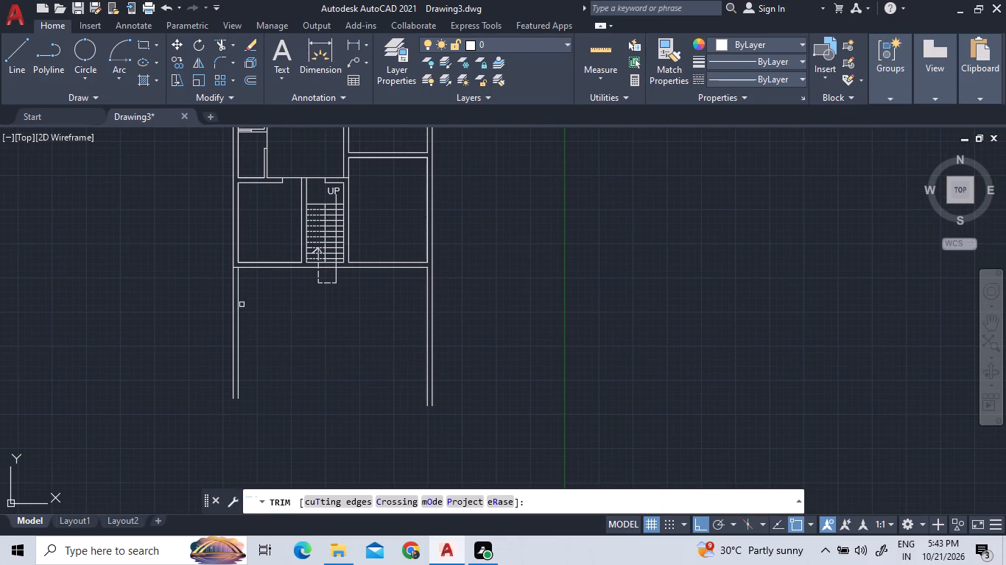
pyautogui.click(242, 304)
pyautogui.click(224, 296)
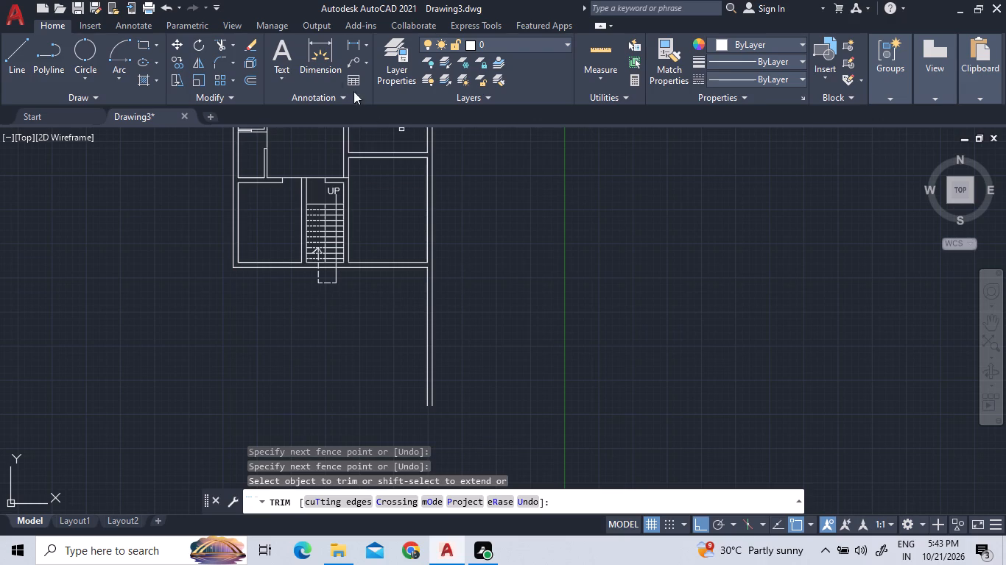
# Extend the bottom wall's outer line to the outer line of the right exterior wall.
pyautogui.click(234, 46)
pyautogui.click(240, 89)
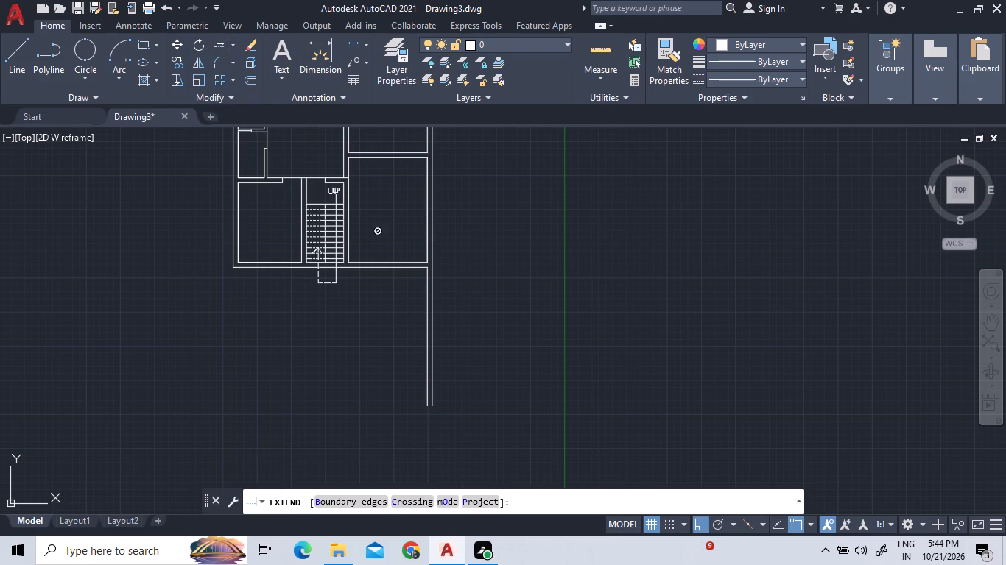
pyautogui.click(415, 267)
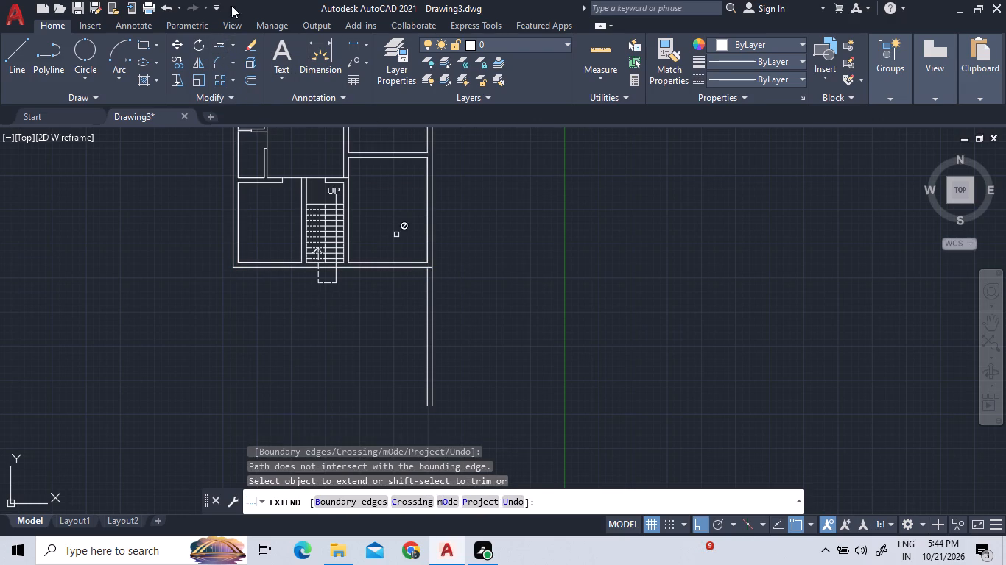
# Trim off both lines of the right outer wall below the bottom wall and end the Trim command.
pyautogui.click(231, 44)
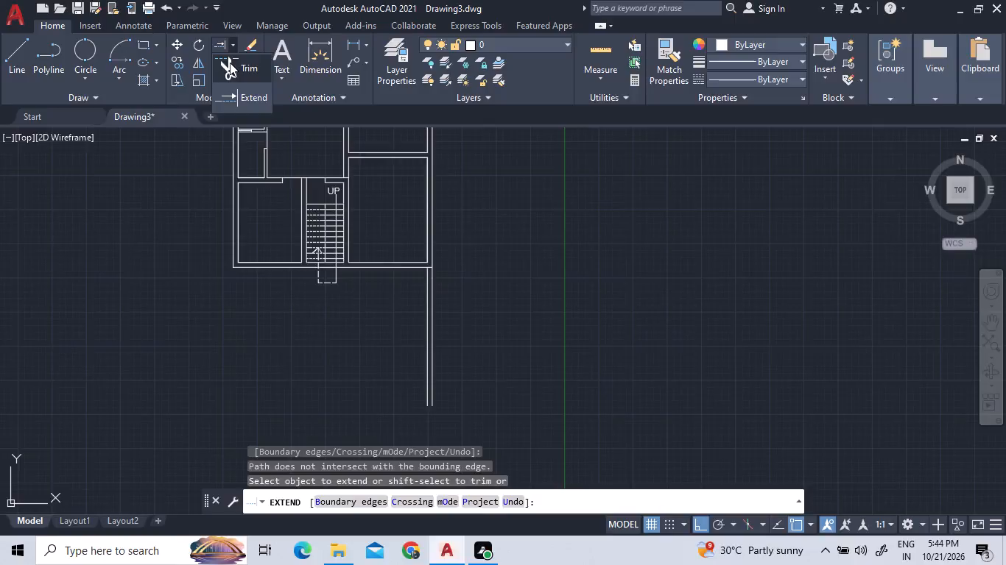
pyautogui.click(230, 63)
pyautogui.click(430, 308)
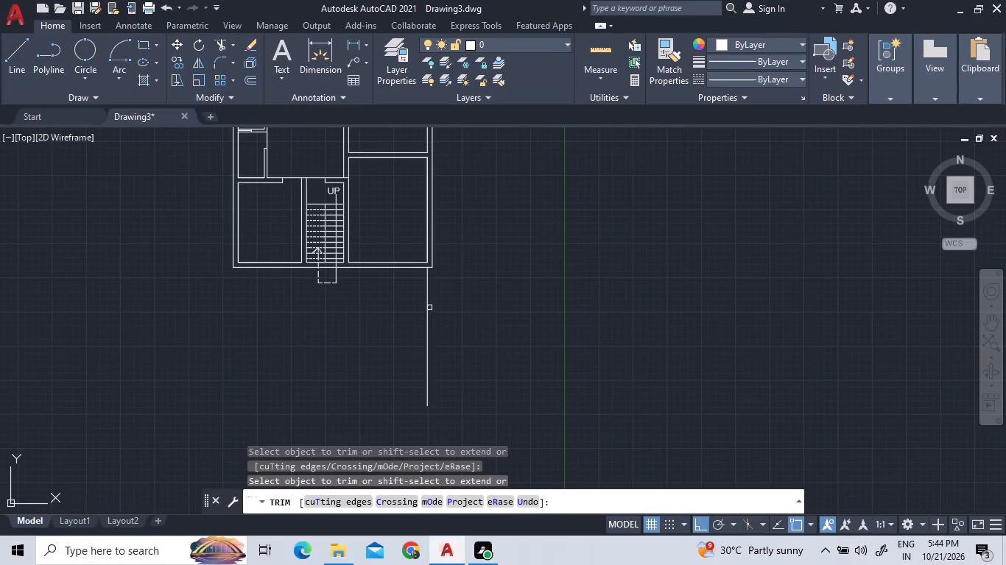
pyautogui.click(426, 306)
pyautogui.scroll(-2, 469, 327)
pyautogui.rightClick(517, 203)
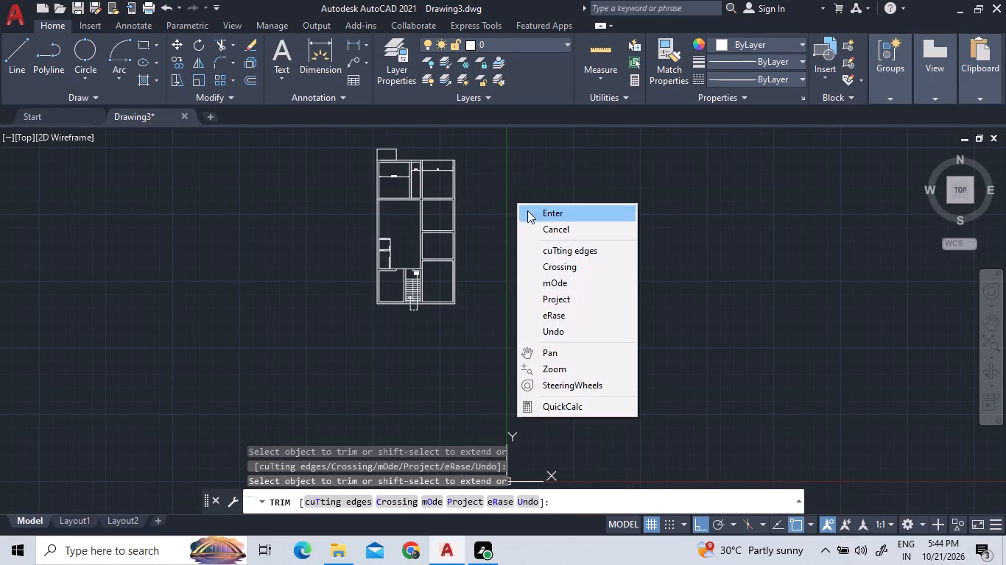
pyautogui.click(531, 214)
# Examine the closed-off bottom end of the plan, the stair and the rooms above it.
pyautogui.scroll(3, 450, 300)
pyautogui.scroll(1, 395, 322)
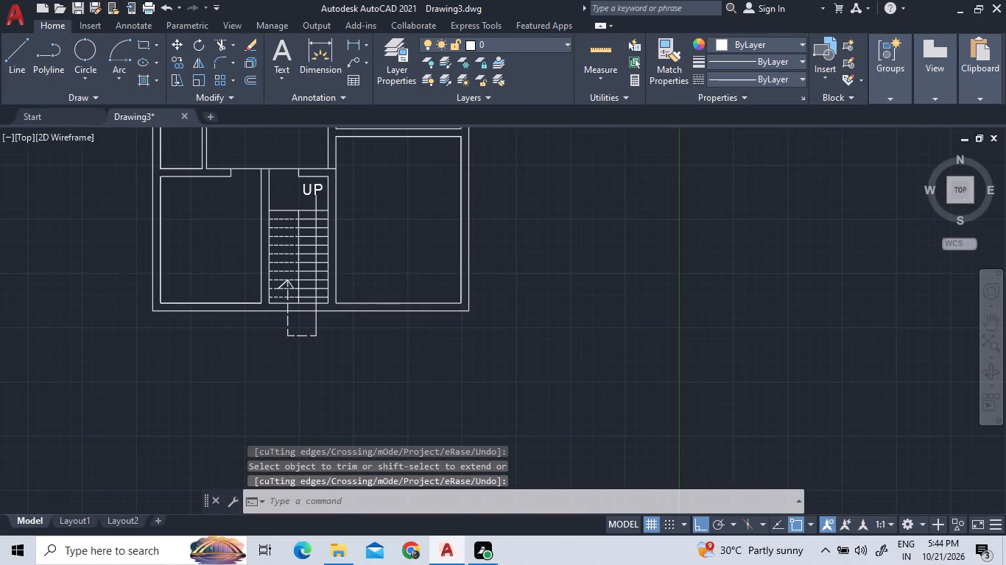
pyautogui.scroll(1, 395, 322)
pyautogui.scroll(-2, 404, 328)
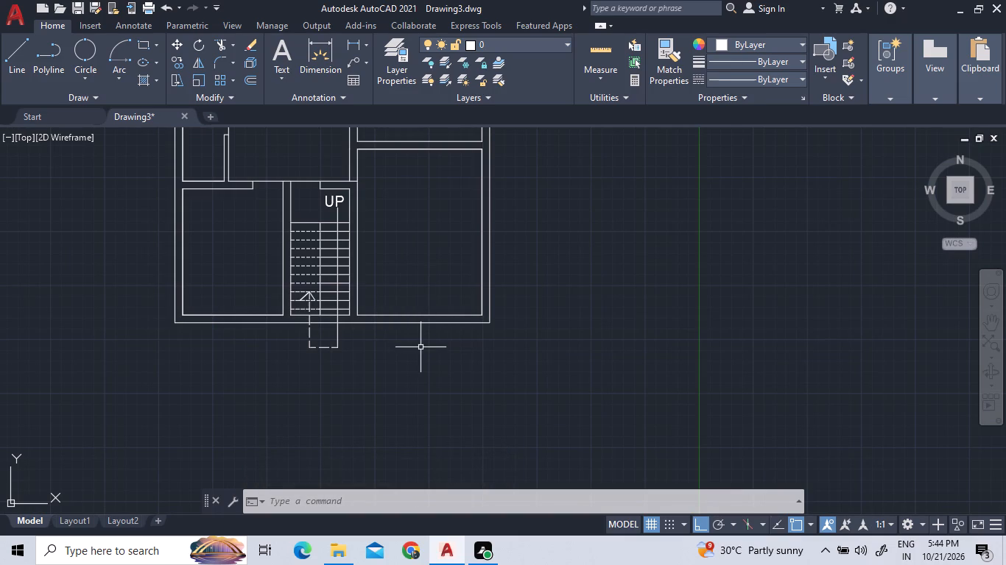
pyautogui.moveTo(421, 347); pyautogui.dragTo(437, 381, button='middle')
pyautogui.scroll(-1, 436, 377)
pyautogui.moveTo(429, 296); pyautogui.dragTo(463, 390, button='middle')
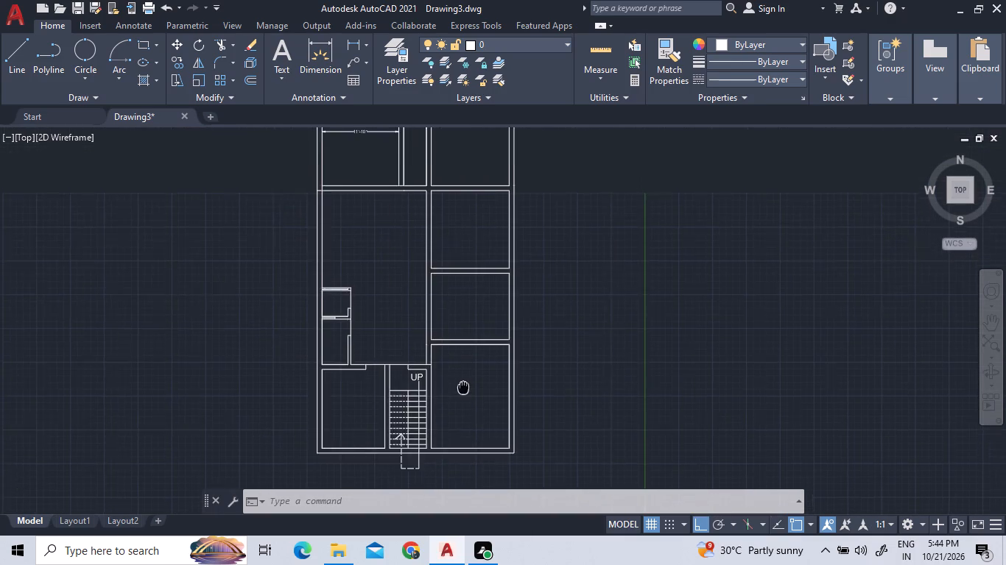
pyautogui.moveTo(463, 390); pyautogui.dragTo(463, 397, button='middle')
pyautogui.scroll(-2, 463, 397)
pyautogui.scroll(3, 475, 382)
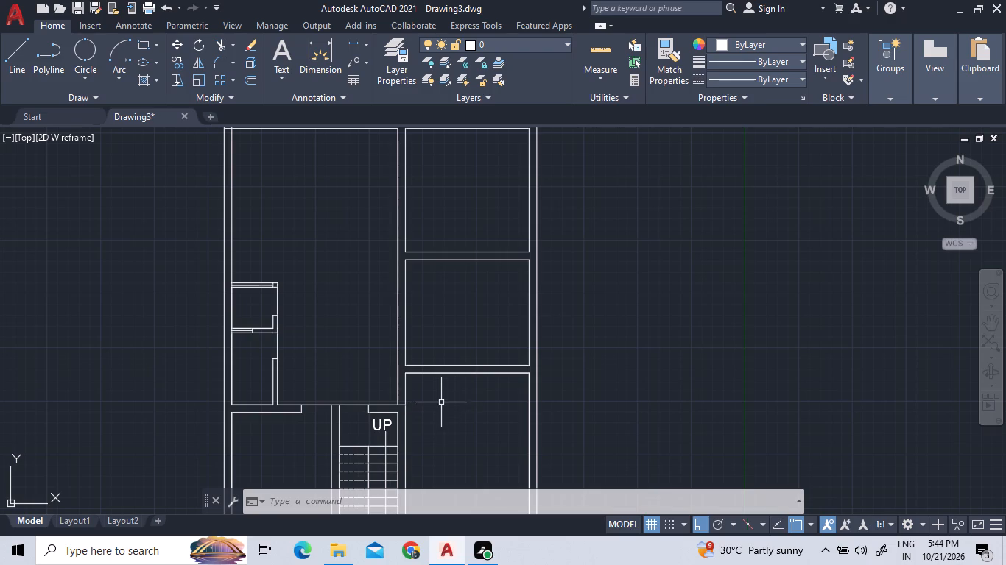
# Extend the top wall line of the room beside the stair across the central wall to the wall's left line.
pyautogui.scroll(2, 428, 411)
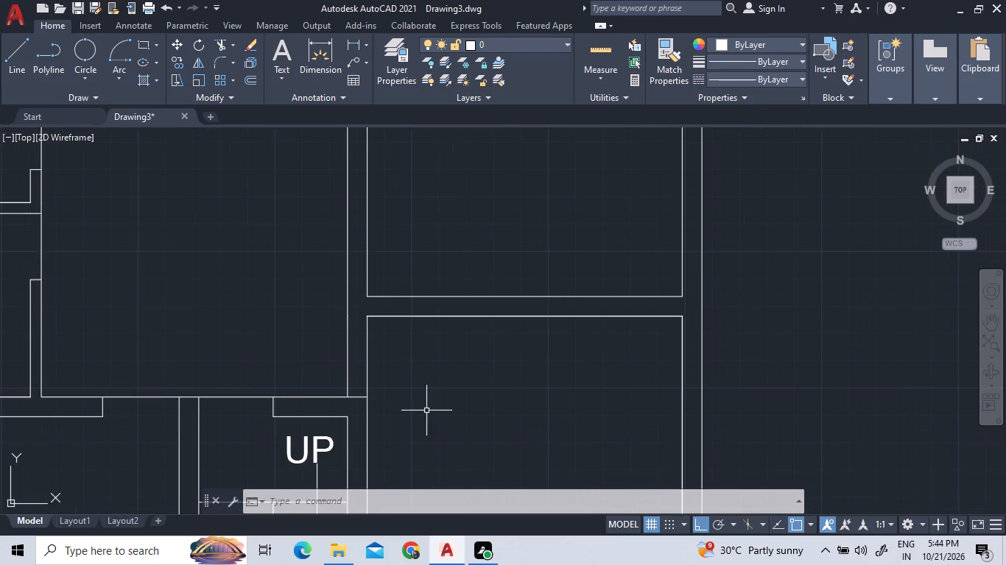
pyautogui.click(228, 44)
pyautogui.click(234, 44)
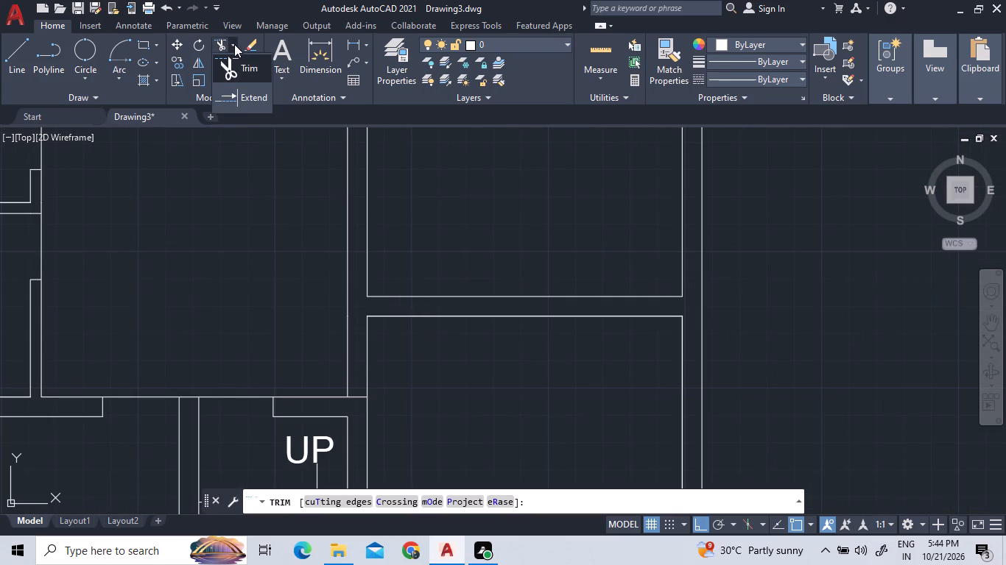
pyautogui.click(243, 85)
pyautogui.click(394, 316)
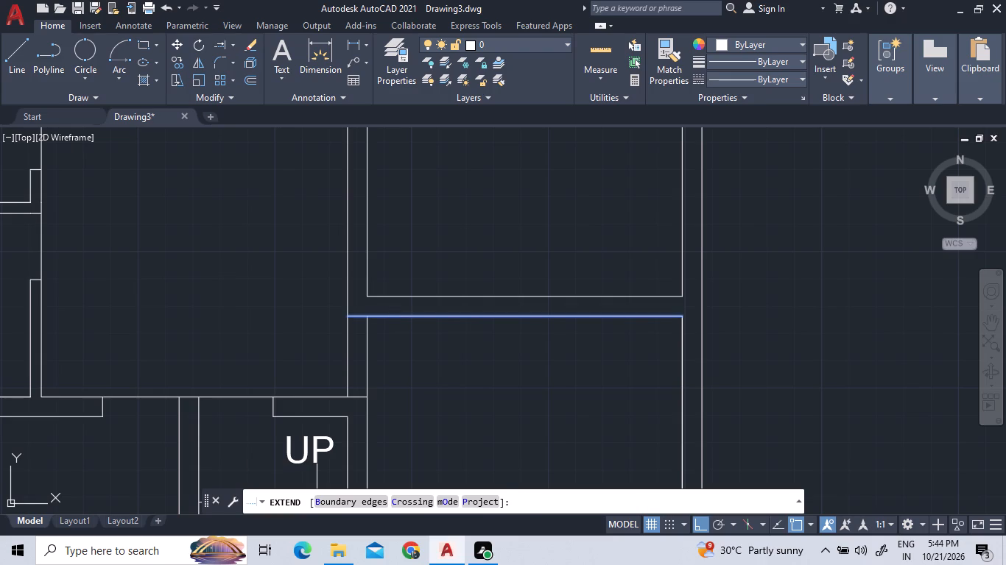
# Trim the central wall's right line between that extended line and the top of the stair enclosure.
pyautogui.click(227, 45)
pyautogui.click(231, 46)
pyautogui.click(226, 60)
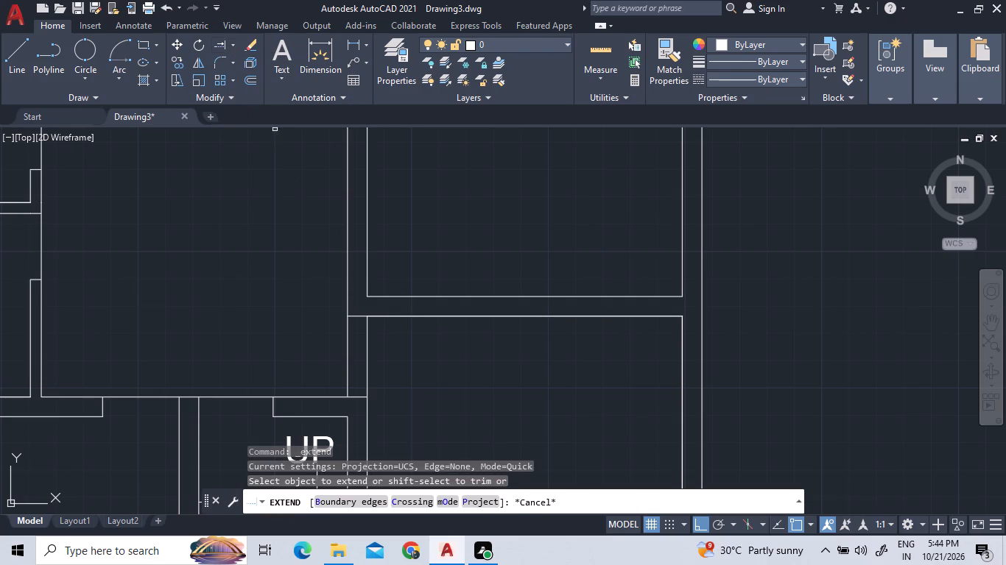
pyautogui.click(365, 352)
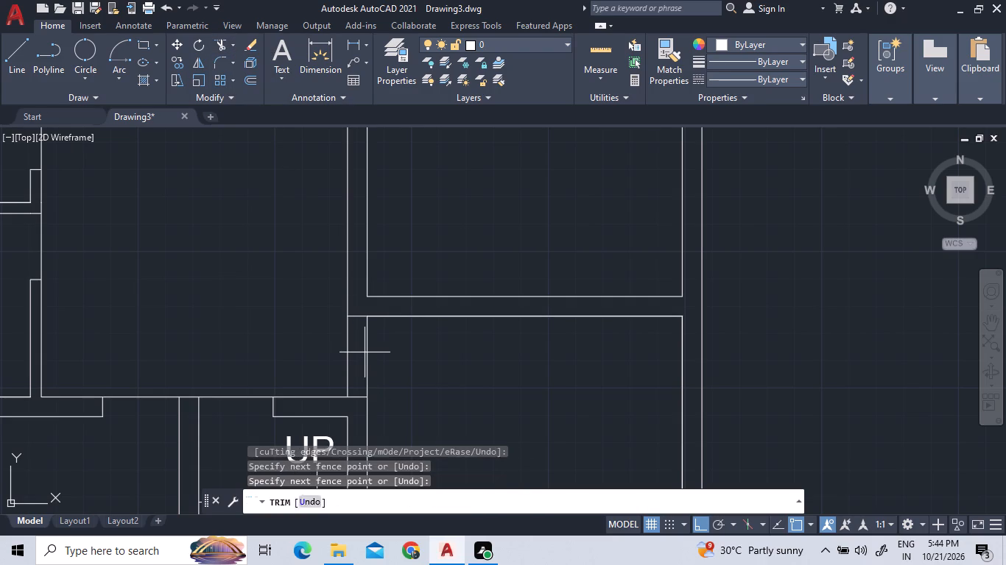
pyautogui.click(375, 352)
# Extend both lines of the partition above the small right-hand room across to the central wall's left line.
pyautogui.scroll(-2, 373, 370)
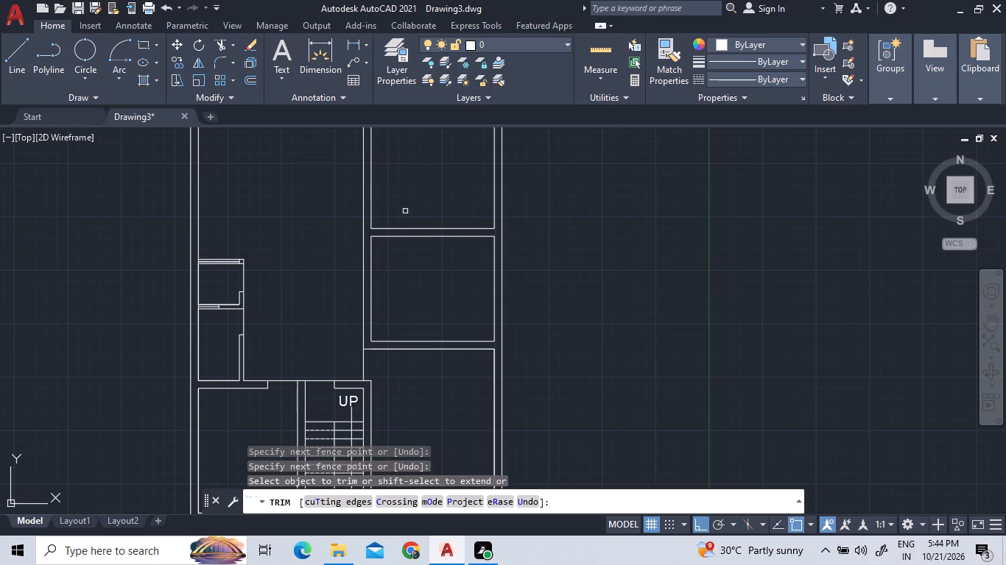
pyautogui.moveTo(405, 269); pyautogui.dragTo(378, 347, button='middle')
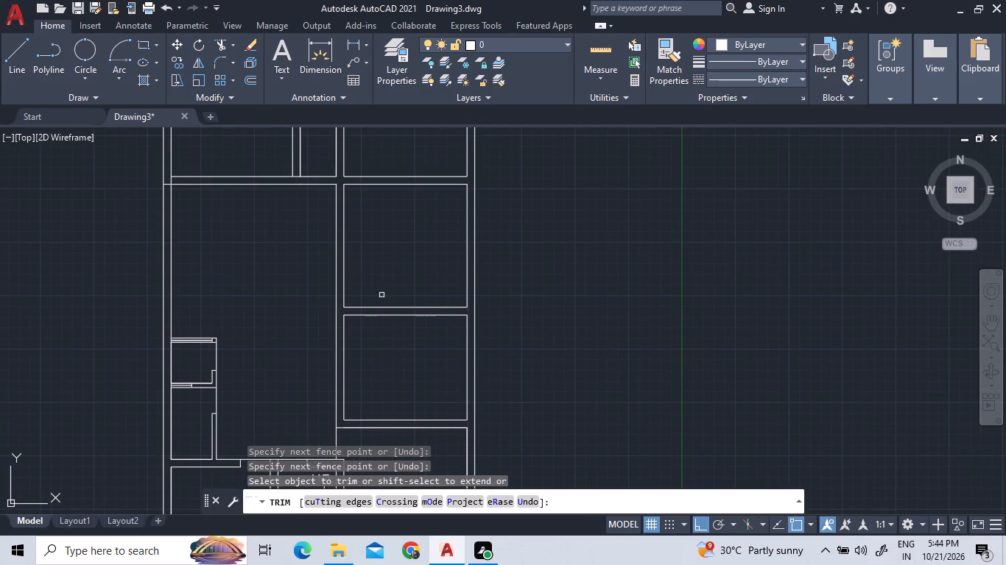
pyautogui.scroll(2, 382, 290)
pyautogui.moveTo(385, 308); pyautogui.dragTo(384, 265, button='middle')
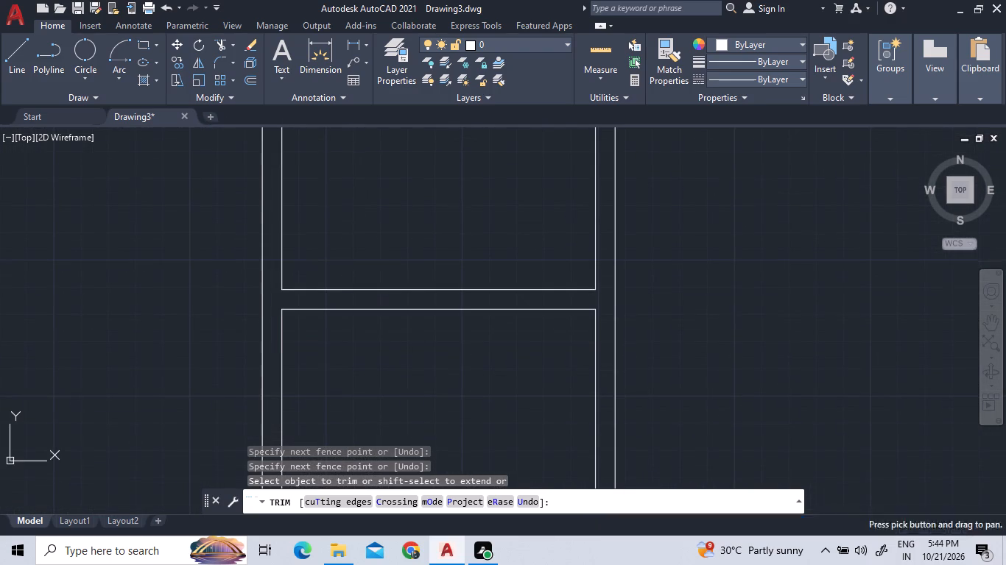
pyautogui.scroll(-3, 385, 289)
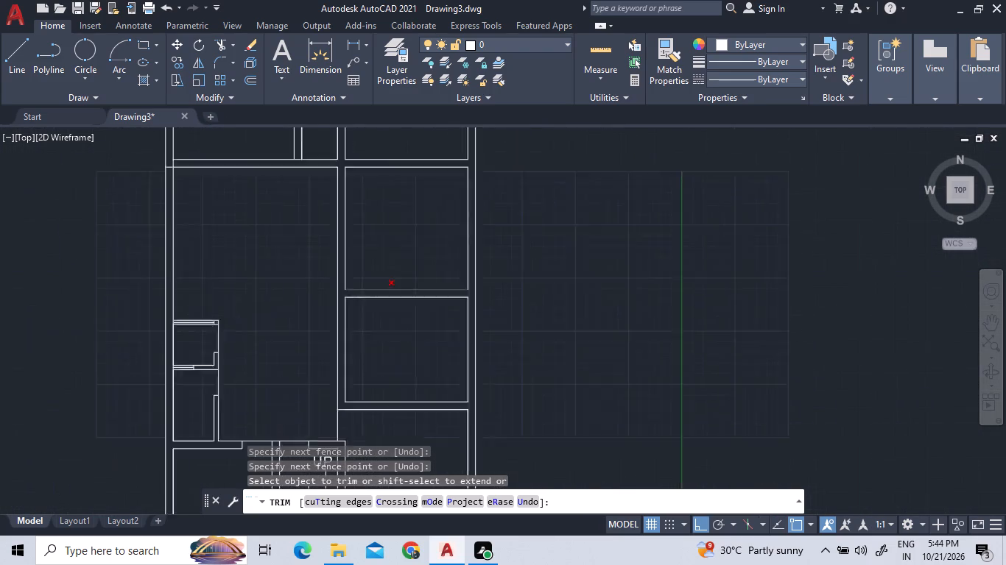
pyautogui.scroll(2, 391, 334)
pyautogui.scroll(1, 379, 247)
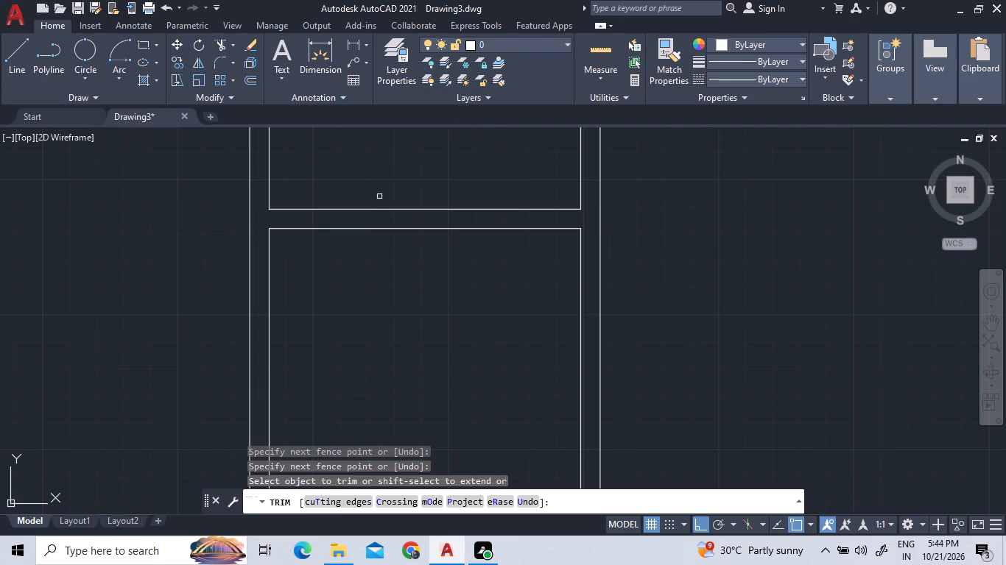
pyautogui.click(232, 46)
pyautogui.click(239, 89)
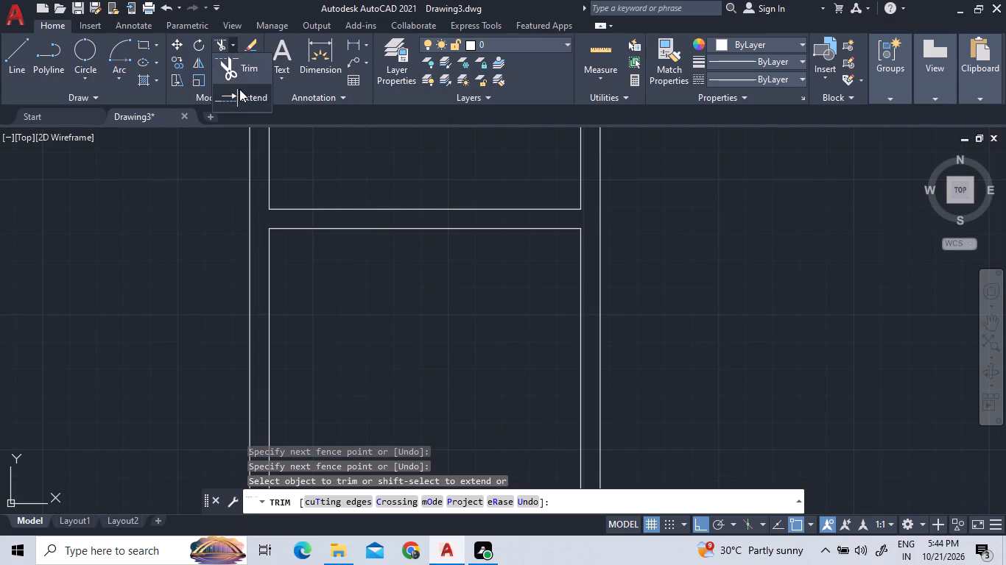
pyautogui.click(283, 228)
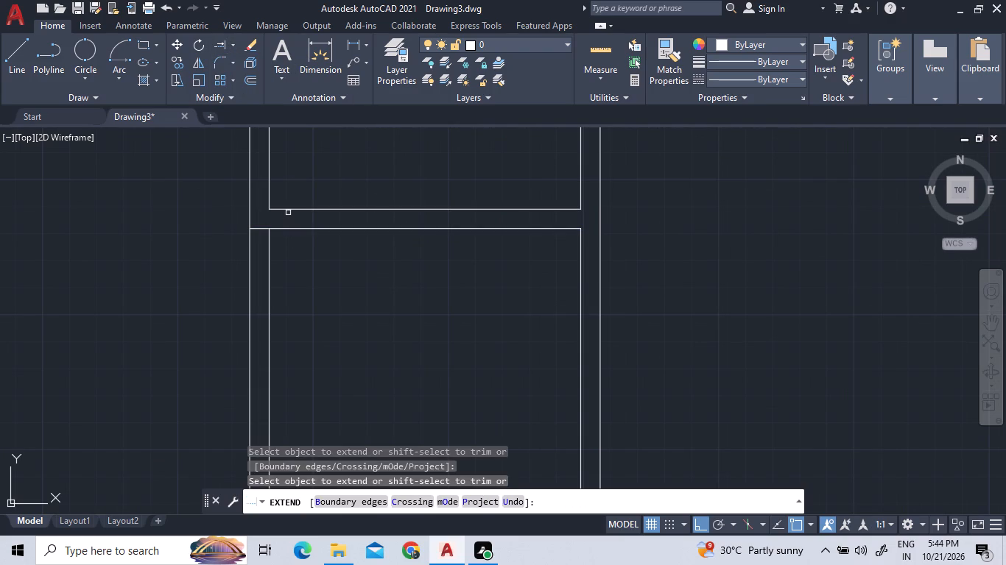
pyautogui.click(284, 210)
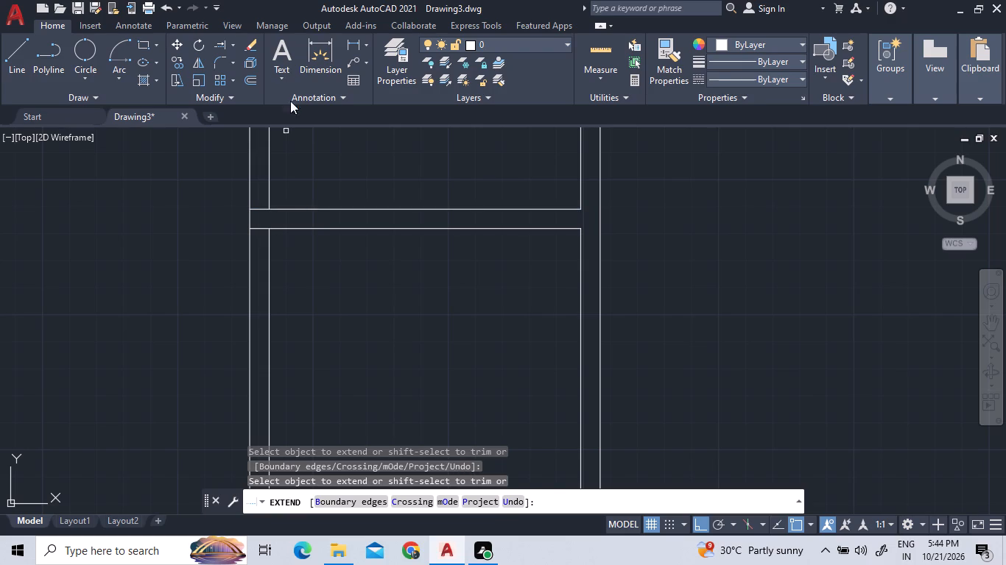
# Close off the small right-hand room's left wall with a short line across it, and trim the wall's inner line above it.
pyautogui.click(233, 43)
pyautogui.click(236, 75)
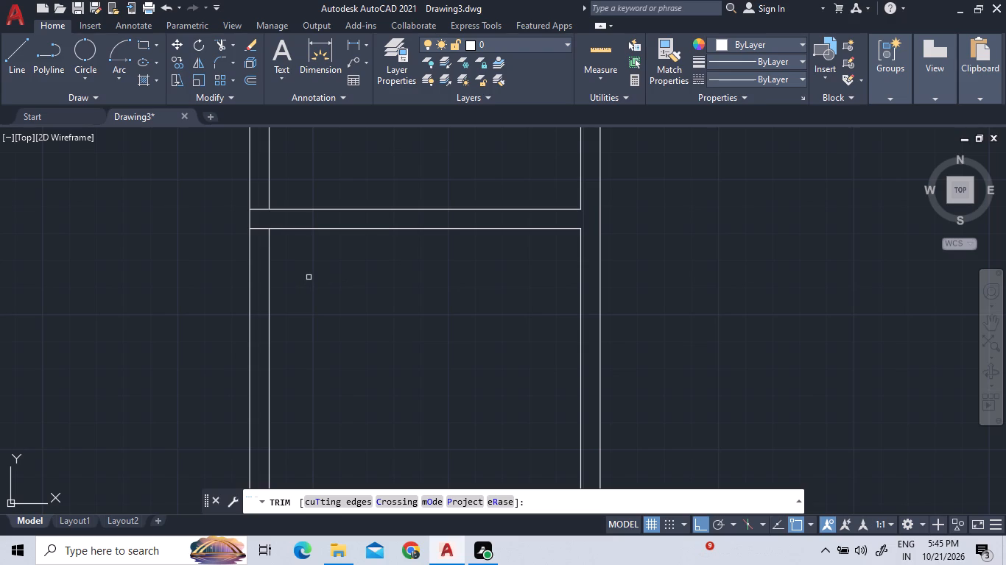
pyautogui.click(19, 63)
pyautogui.click(250, 321)
pyautogui.click(272, 323)
pyautogui.rightClick(312, 330)
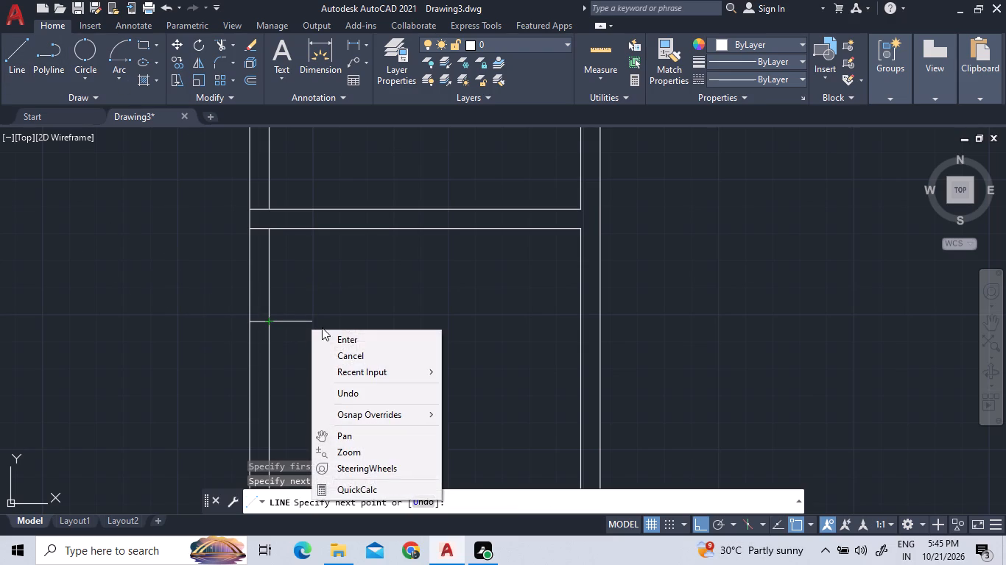
pyautogui.click(327, 340)
pyautogui.click(221, 43)
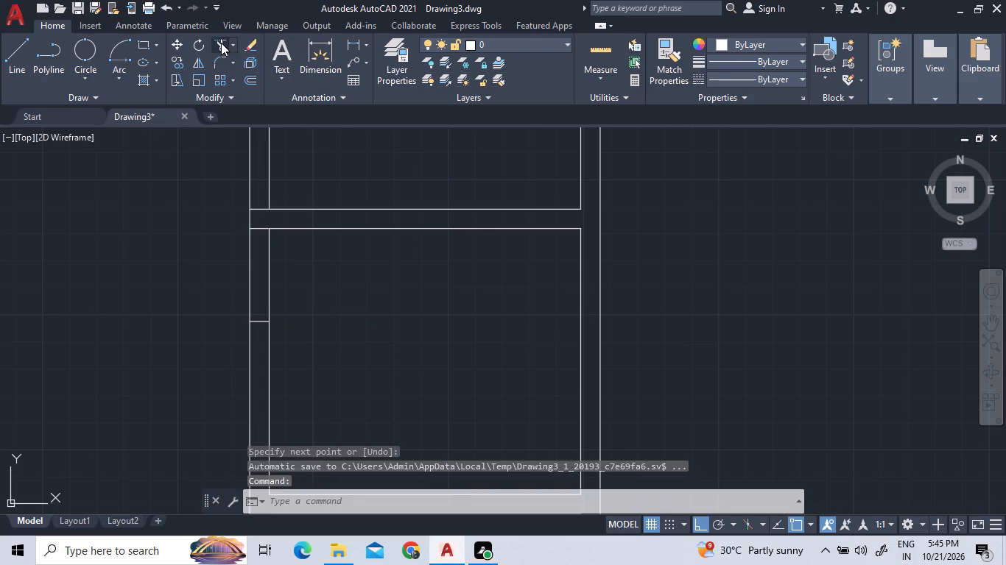
pyautogui.click(268, 266)
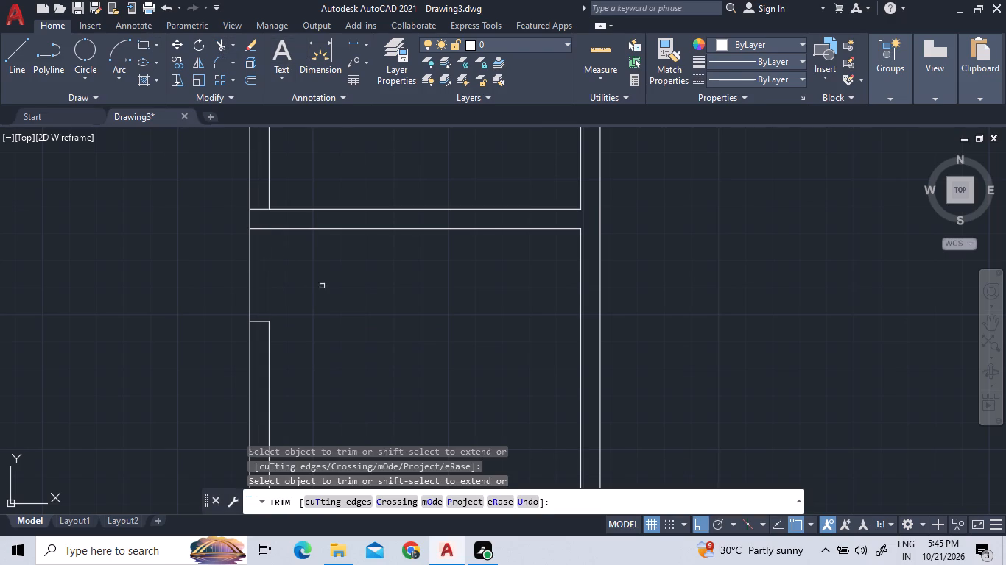
# Draw a counter outline from the shortened left wall's corner, running right into the small room and down to its bottom wall.
pyautogui.click(21, 60)
pyautogui.scroll(-3, 276, 225)
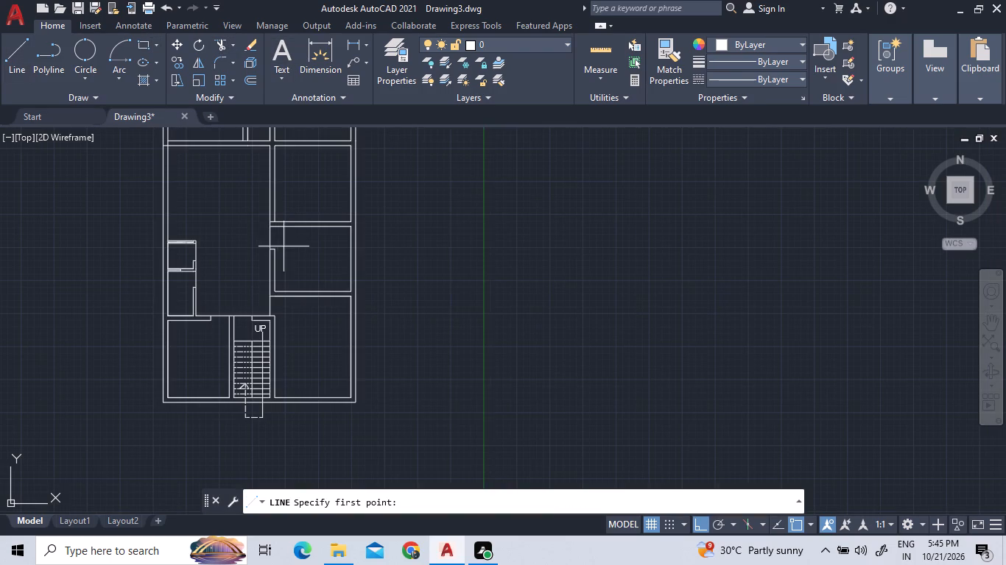
pyautogui.scroll(6, 276, 257)
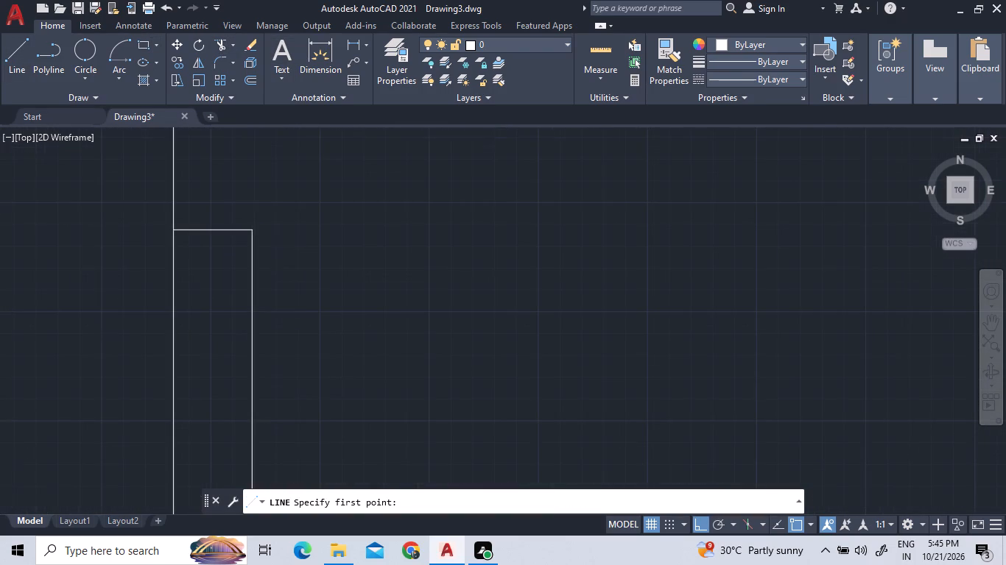
pyautogui.moveTo(250, 230); pyautogui.dragTo(268, 238)
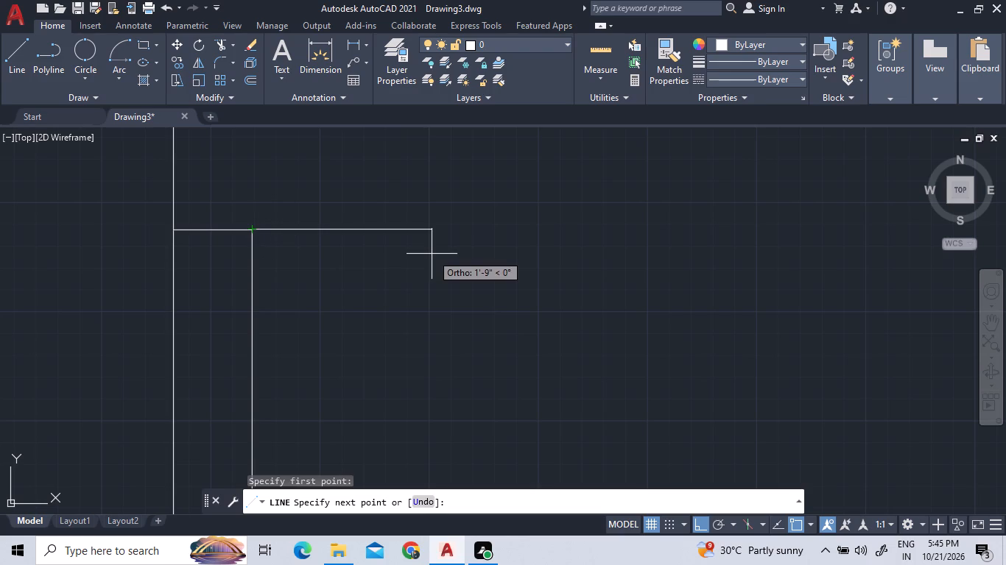
pyautogui.click(432, 254)
pyautogui.scroll(-3, 433, 335)
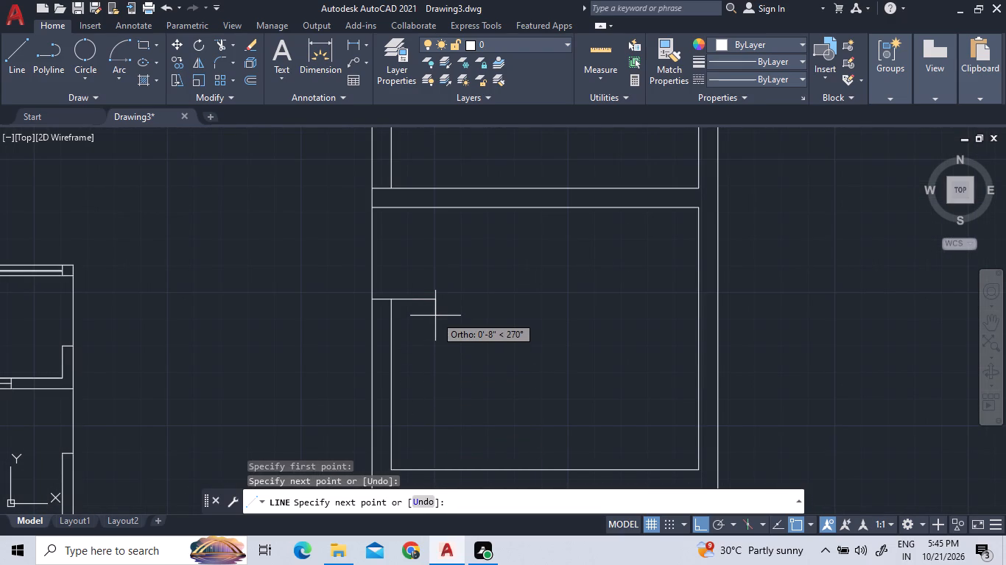
pyautogui.press('u')
pyautogui.press('Return')
pyautogui.scroll(-1, 469, 246)
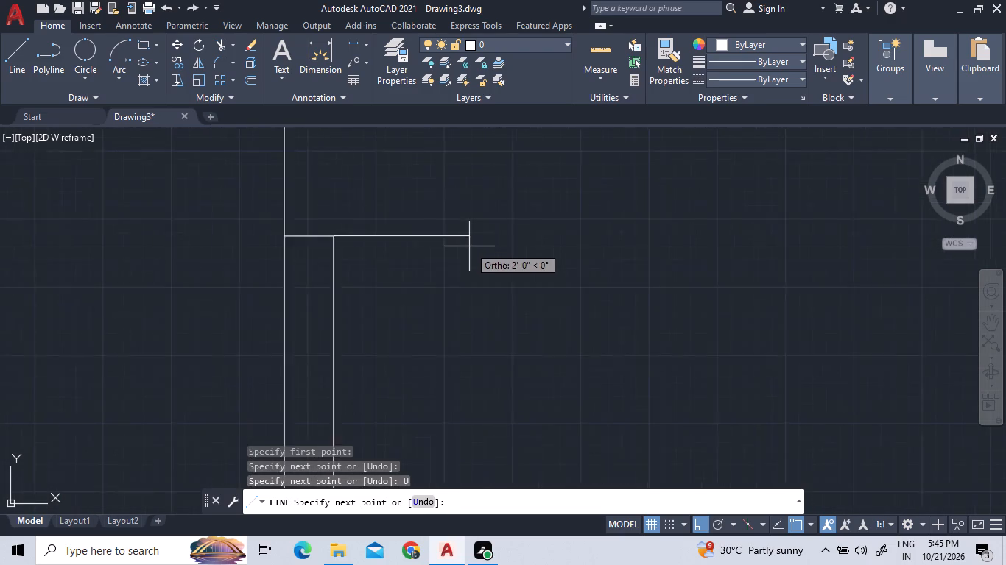
pyautogui.scroll(-4, 471, 247)
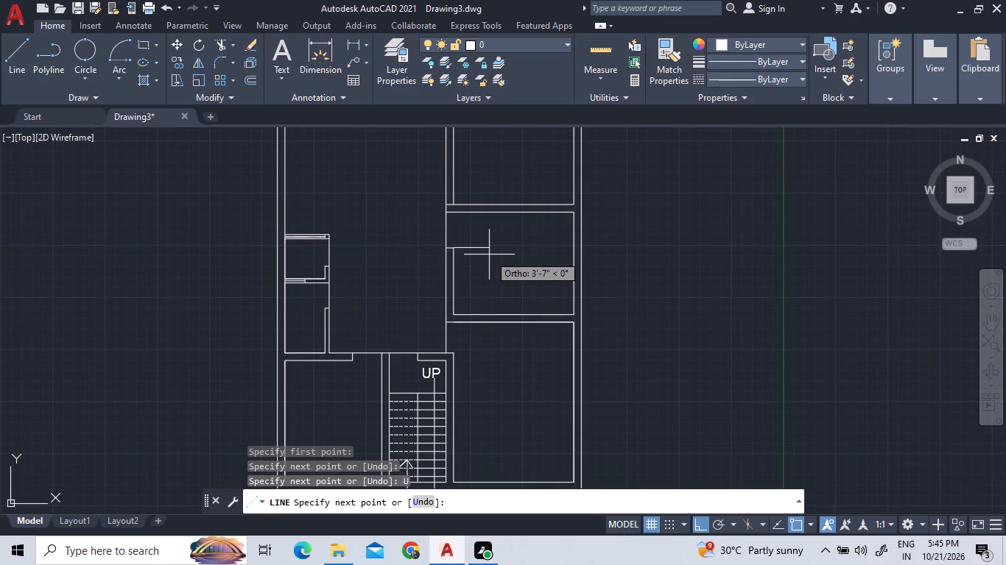
pyautogui.click(484, 255)
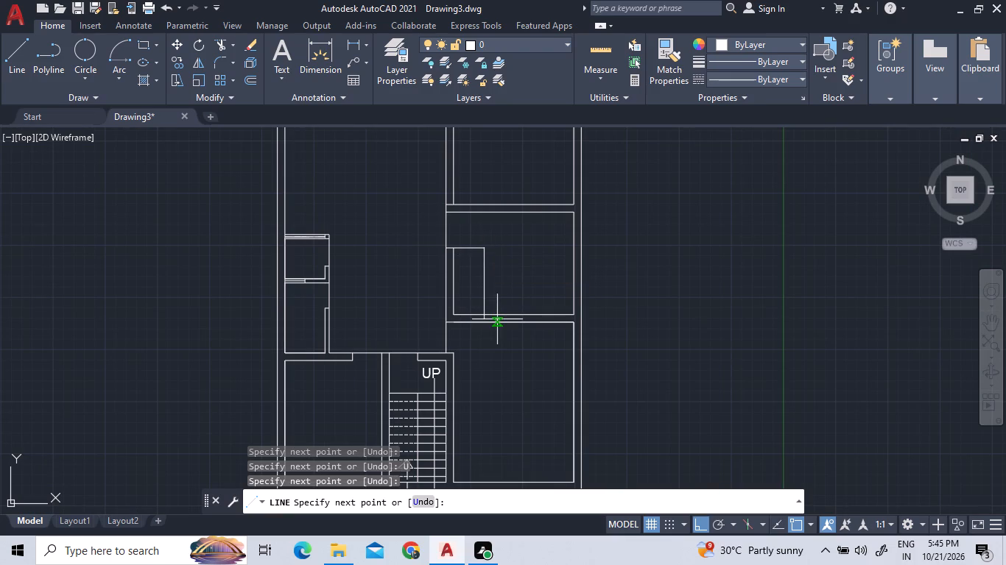
pyautogui.scroll(3, 497, 319)
pyautogui.scroll(2, 430, 303)
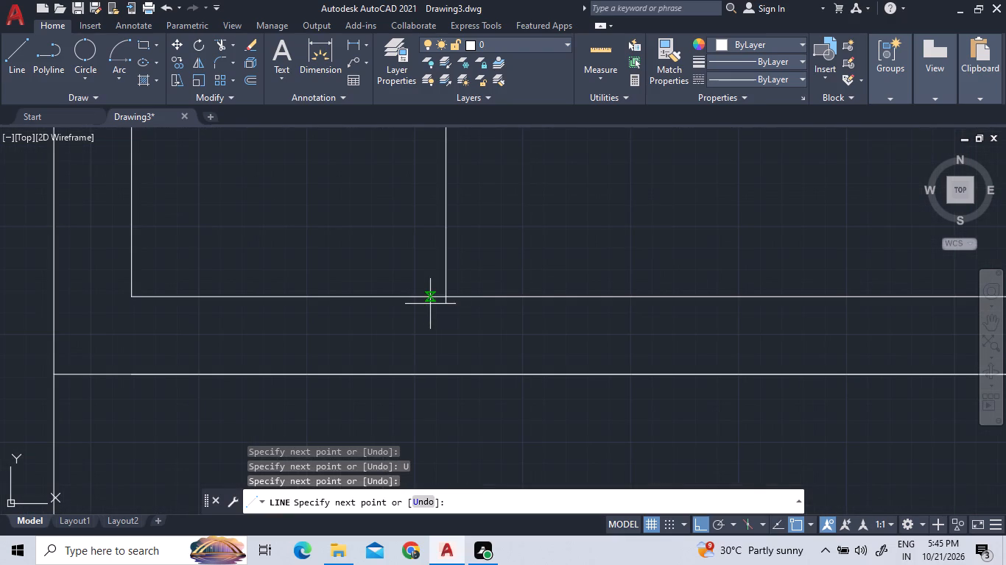
pyautogui.click(449, 295)
pyautogui.scroll(-3, 485, 350)
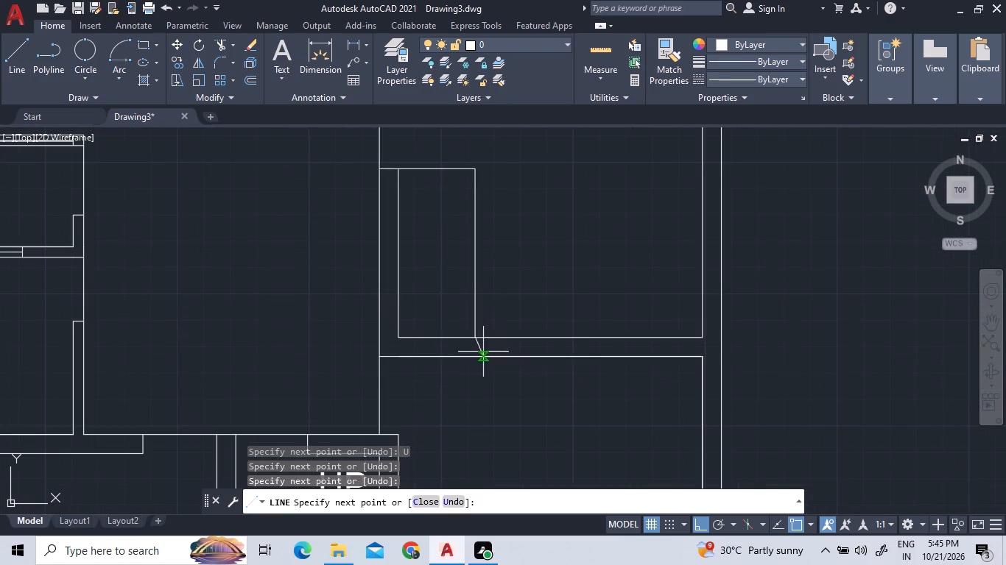
# Draw a stepped outline from the small room's right wall: about 3' left, down, 3'-7" left, and down to the bottom wall.
pyautogui.click(26, 42)
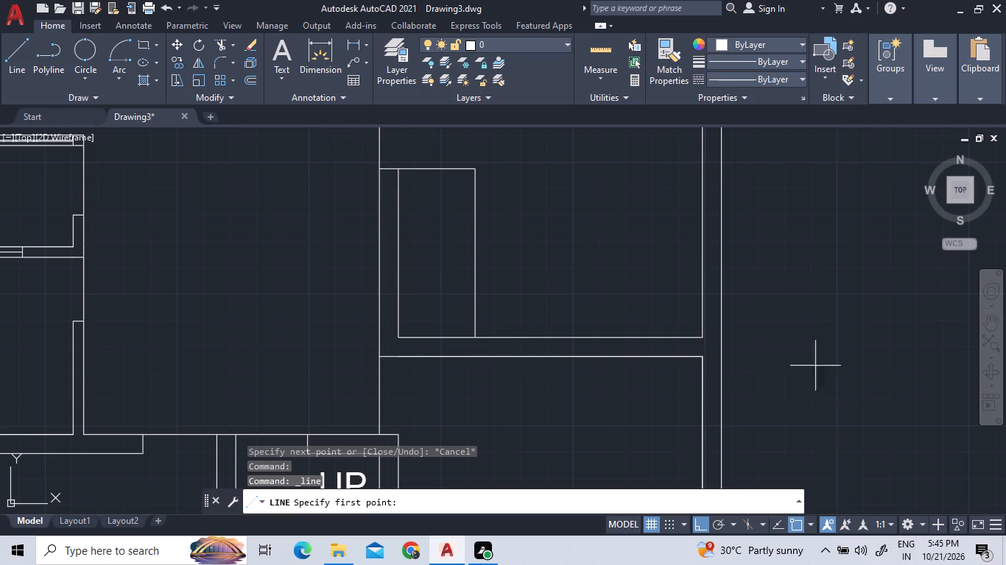
pyautogui.click(702, 162)
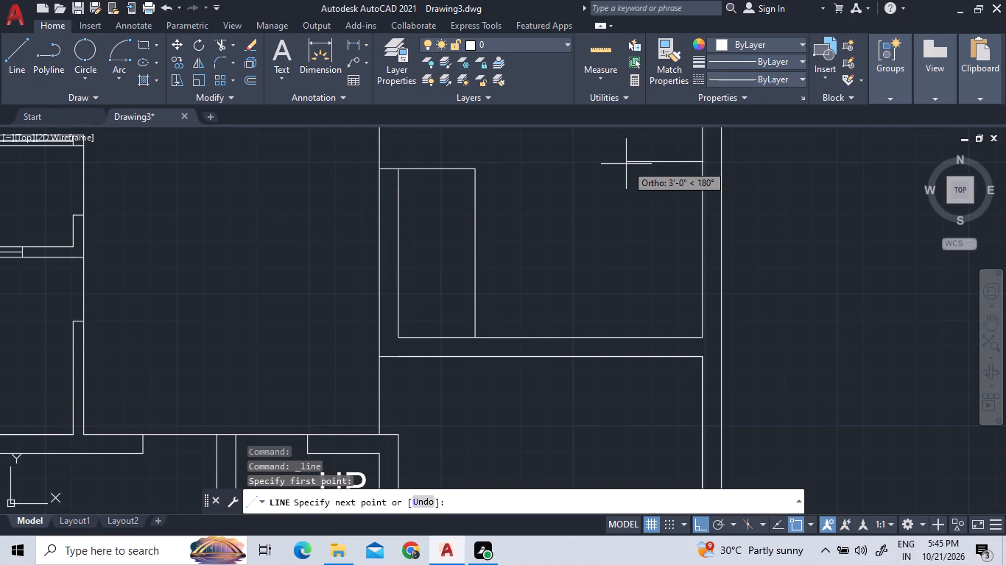
pyautogui.click(623, 164)
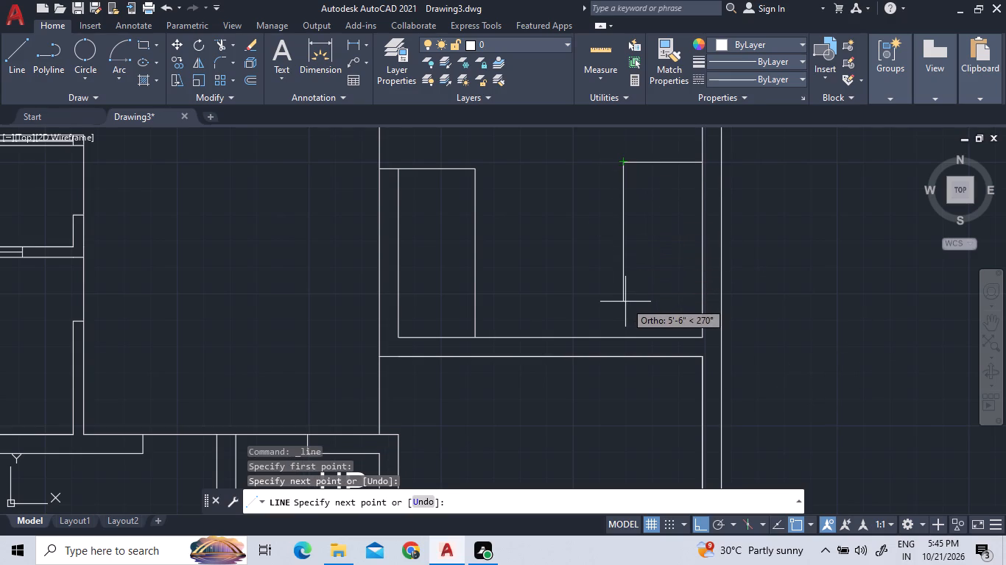
pyautogui.click(627, 287)
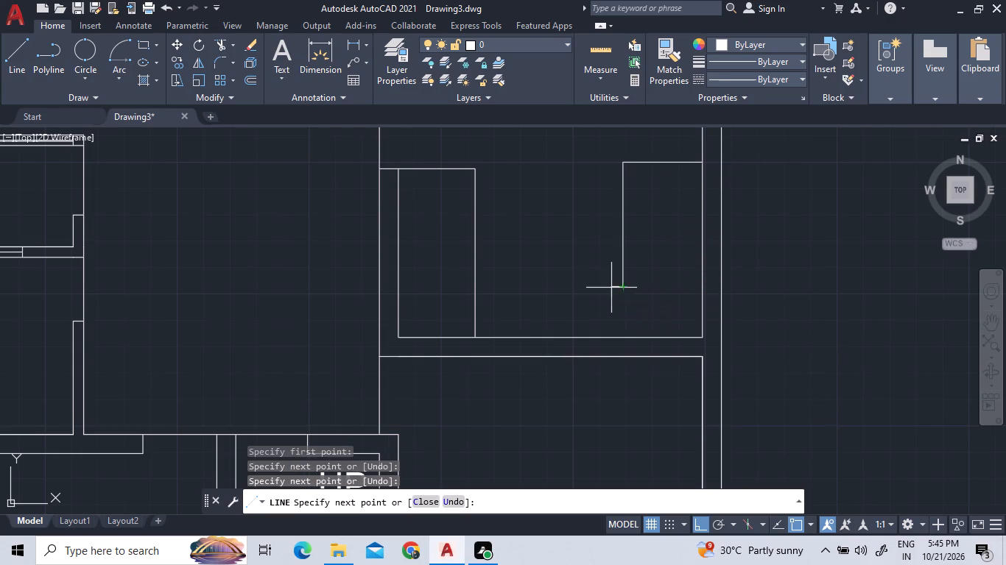
pyautogui.click(534, 287)
pyautogui.scroll(2, 538, 344)
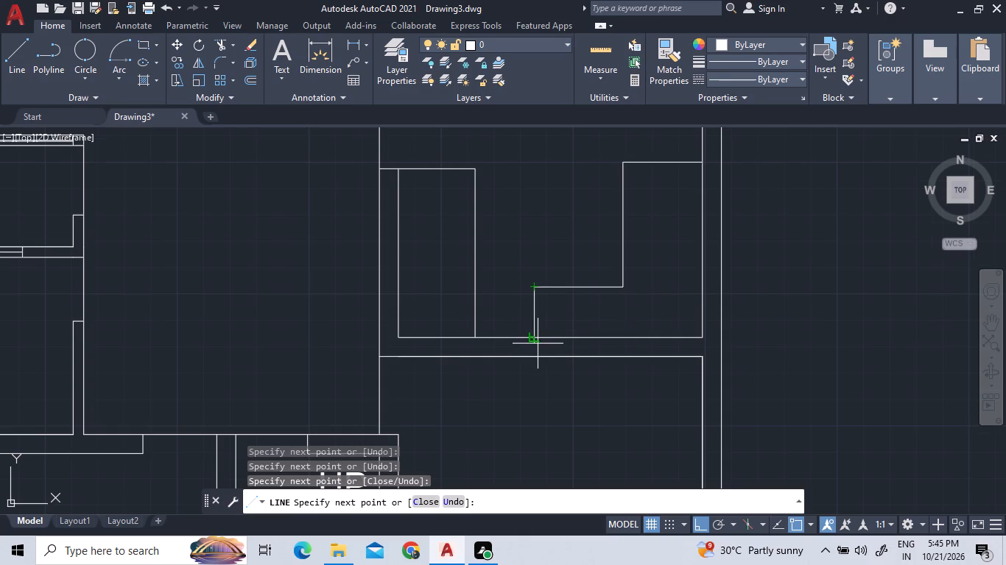
pyautogui.scroll(2, 538, 344)
pyautogui.click(529, 321)
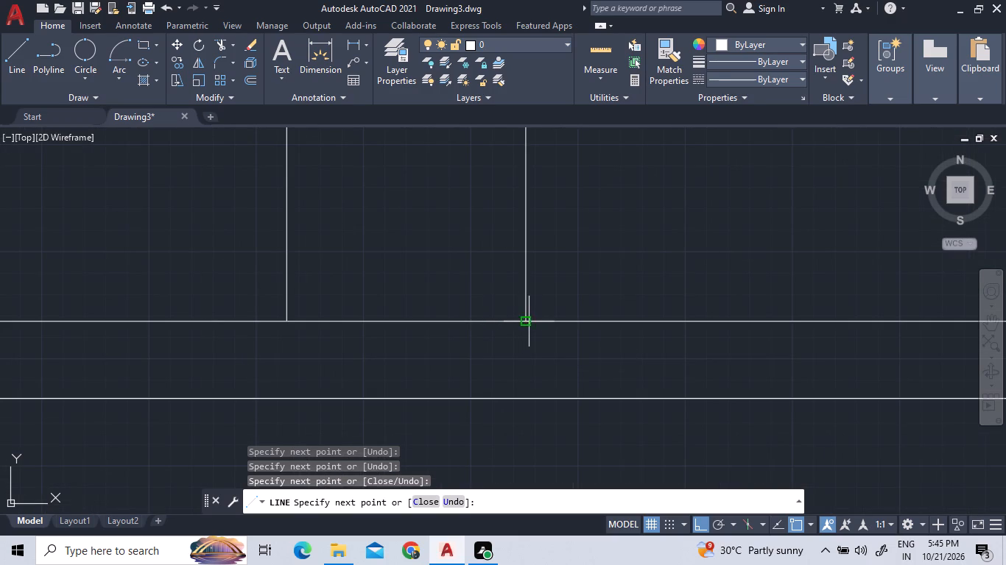
pyautogui.scroll(-4, 560, 331)
pyautogui.rightClick(666, 221)
pyautogui.click(677, 228)
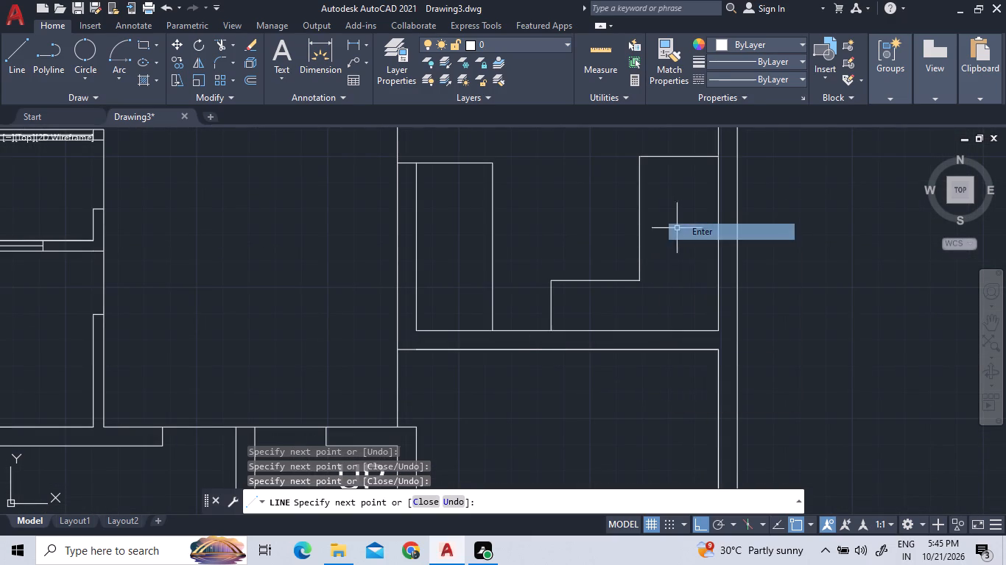
pyautogui.scroll(-3, 661, 278)
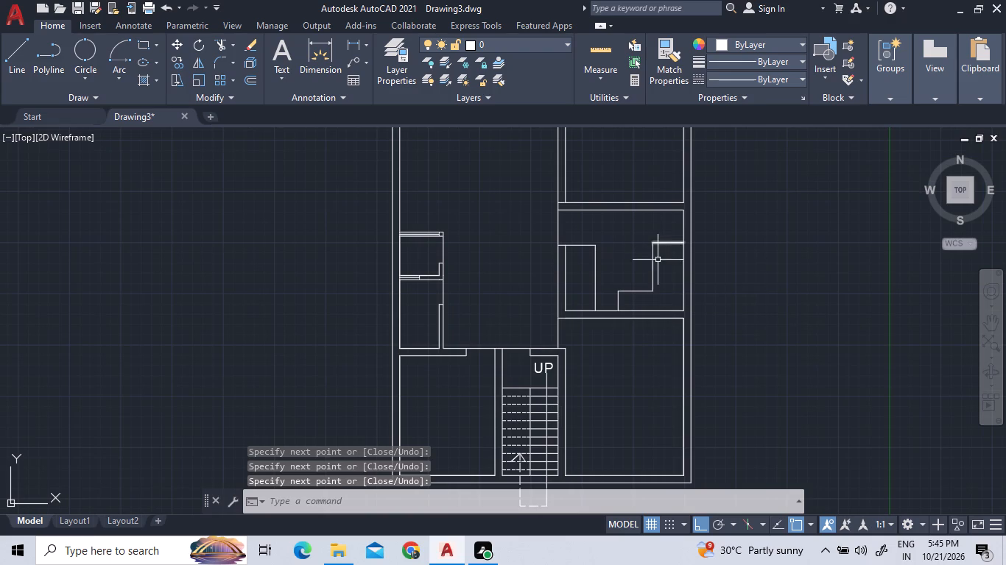
# Draw two short jamb lines across the bottom wall of the lower-left room to mark a window opening.
pyautogui.scroll(3, 581, 395)
pyautogui.scroll(-6, 563, 377)
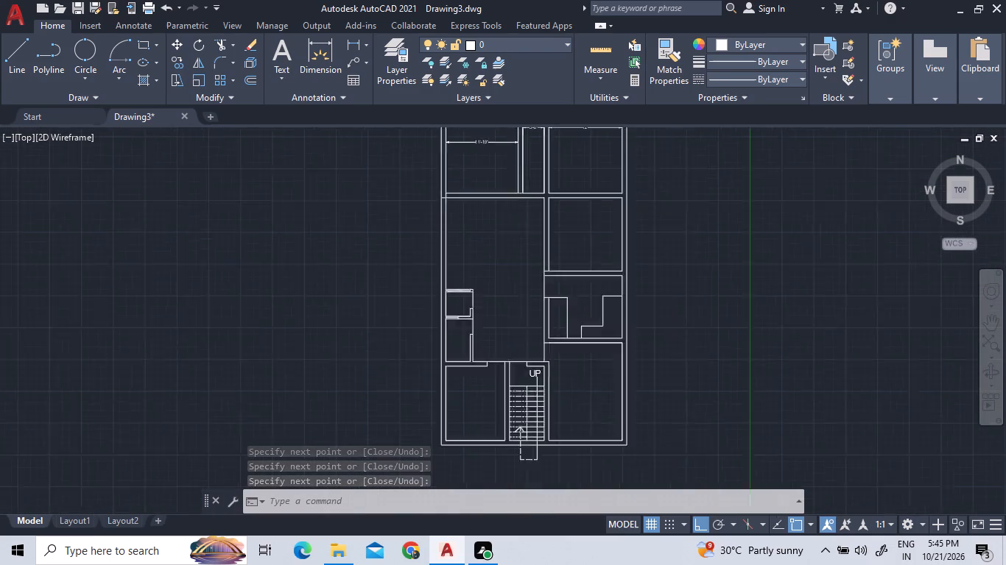
pyautogui.scroll(4, 491, 438)
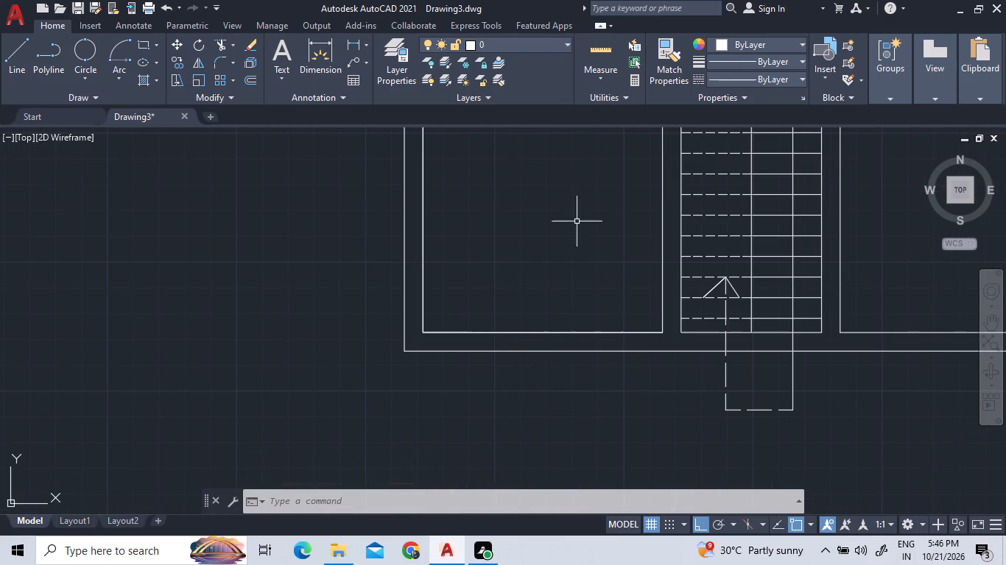
pyautogui.click(18, 51)
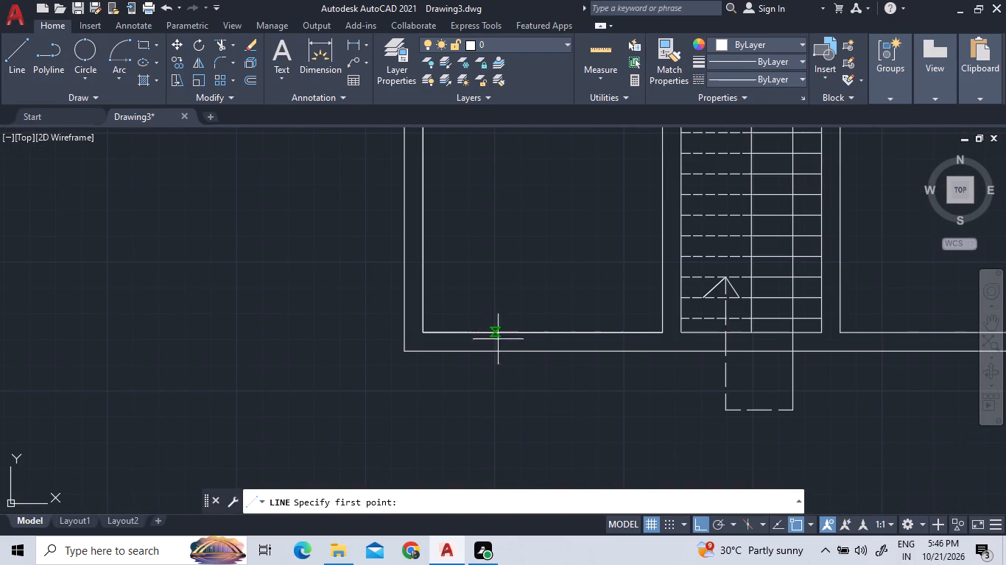
pyautogui.click(480, 333)
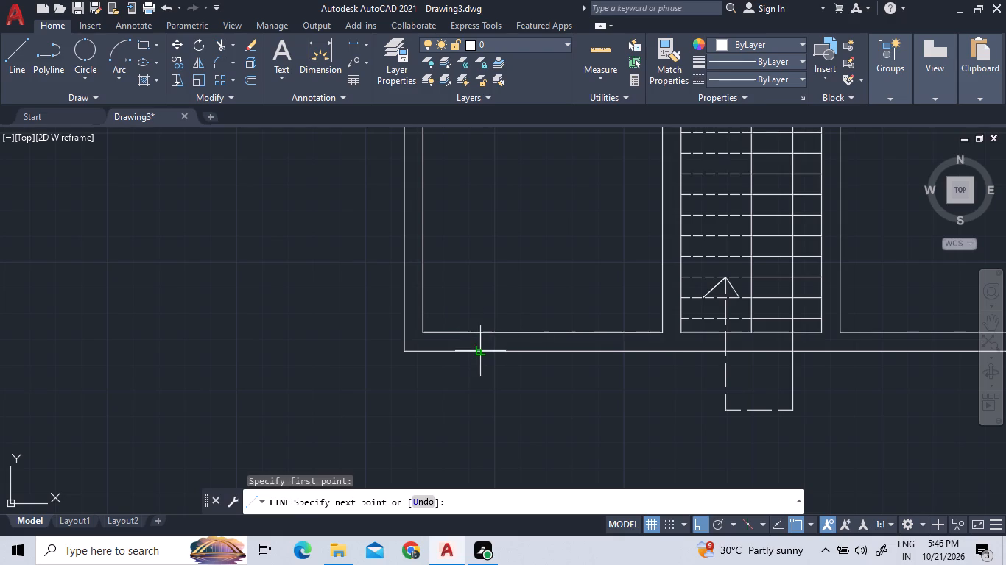
pyautogui.click(483, 347)
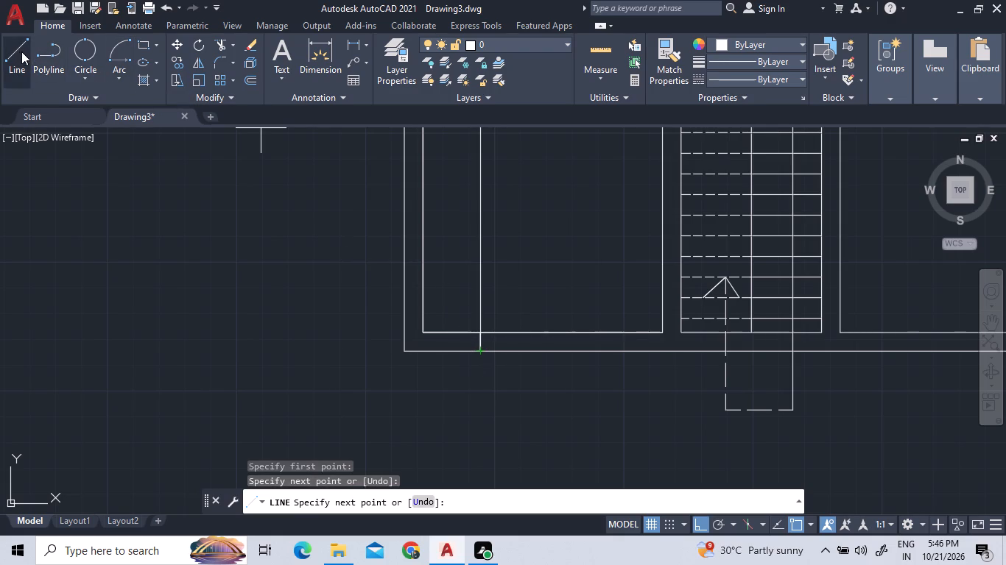
pyautogui.click(19, 51)
pyautogui.click(576, 333)
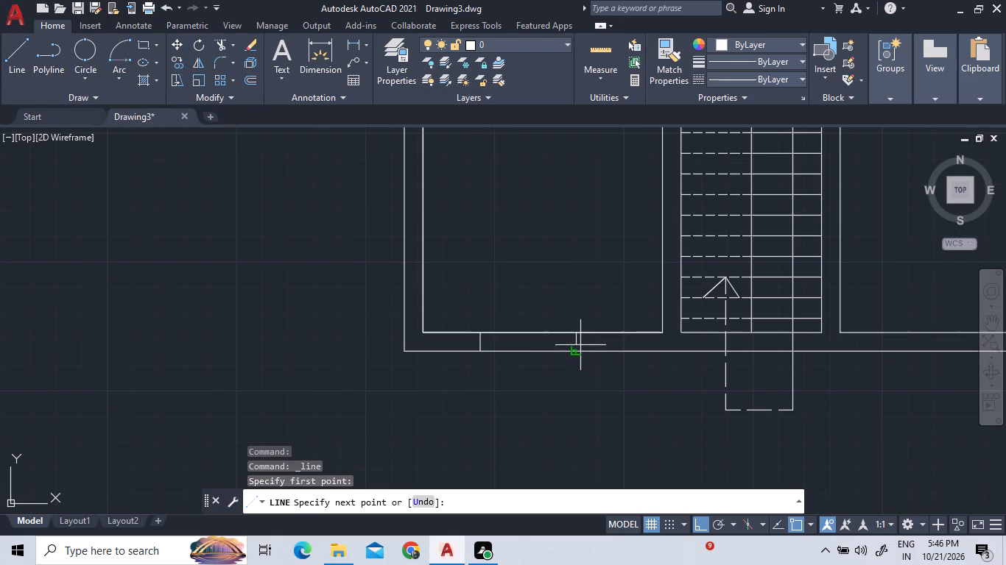
pyautogui.click(574, 353)
# Draw the window's centre line between the midpoints of the two jamb lines in the bottom wall.
pyautogui.click(24, 60)
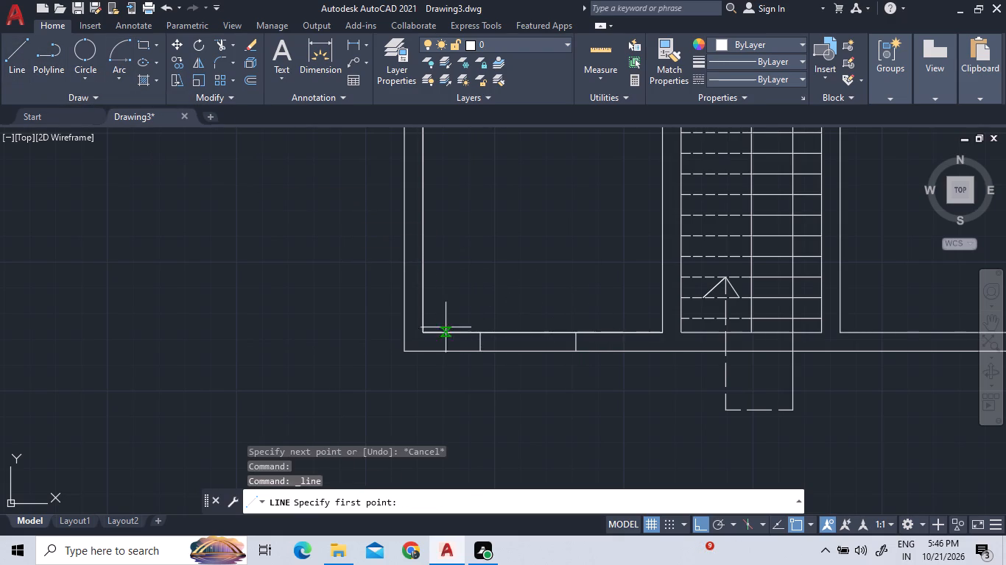
pyautogui.click(484, 339)
pyautogui.click(573, 341)
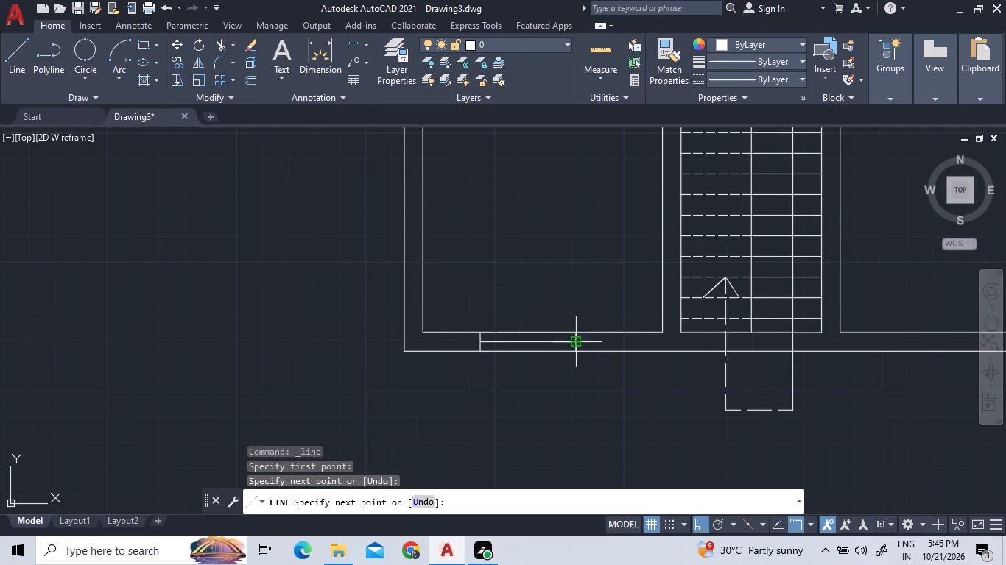
pyautogui.rightClick(507, 262)
pyautogui.click(530, 266)
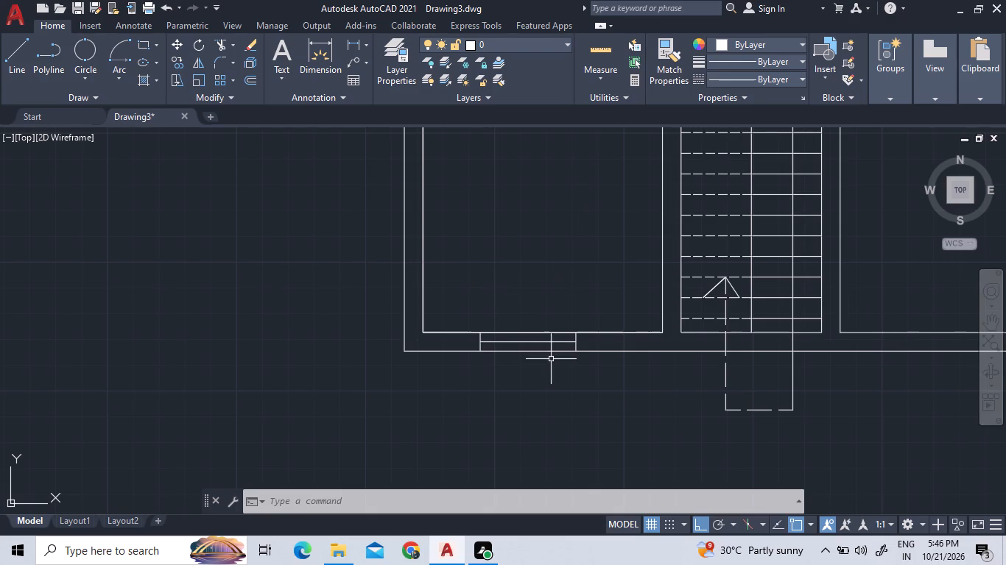
# Draw a three-sided rectangular outline projecting outside the bottom wall, slightly wider than the window on both sides.
pyautogui.click(26, 60)
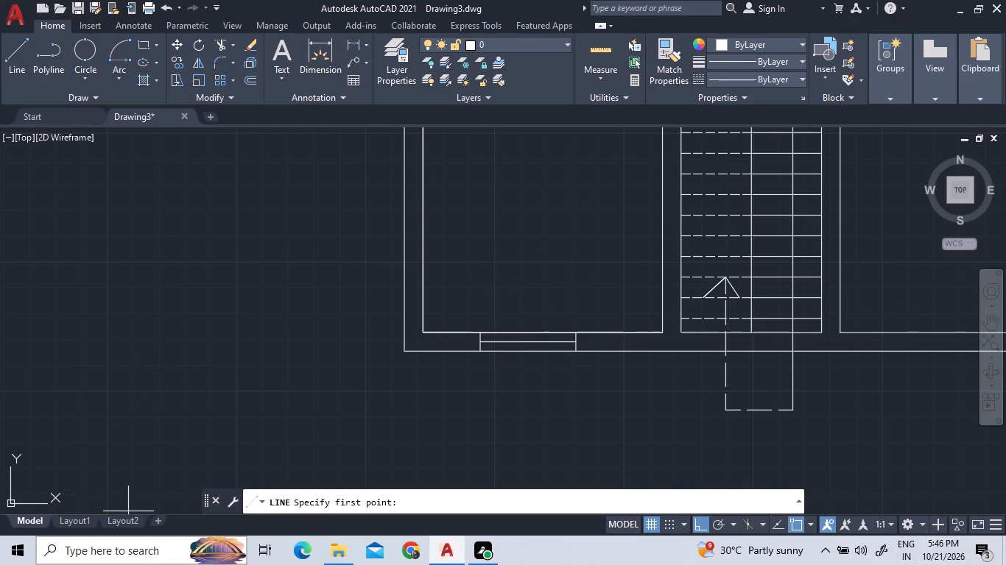
pyautogui.click(457, 352)
pyautogui.click(440, 387)
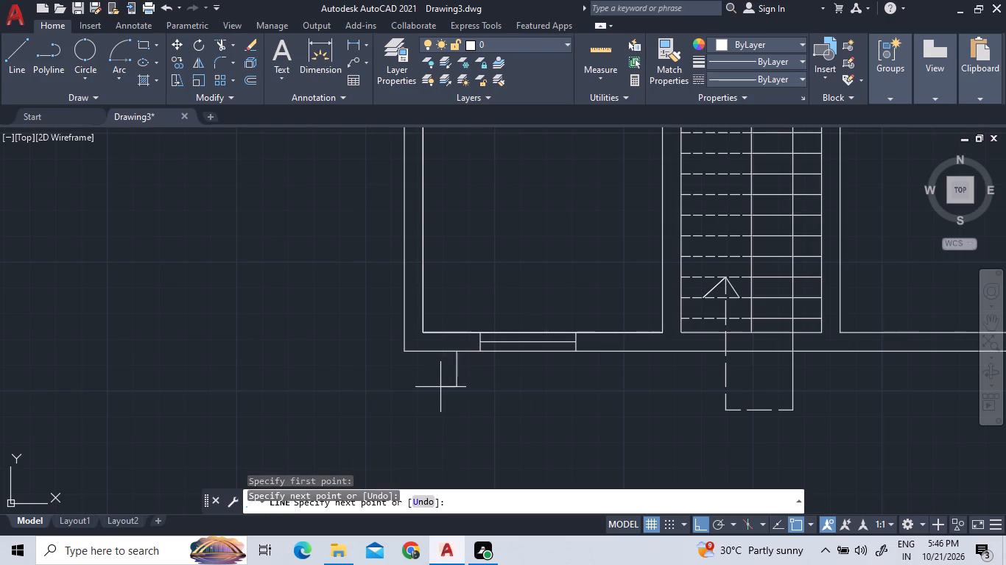
pyautogui.click(602, 402)
pyautogui.click(597, 352)
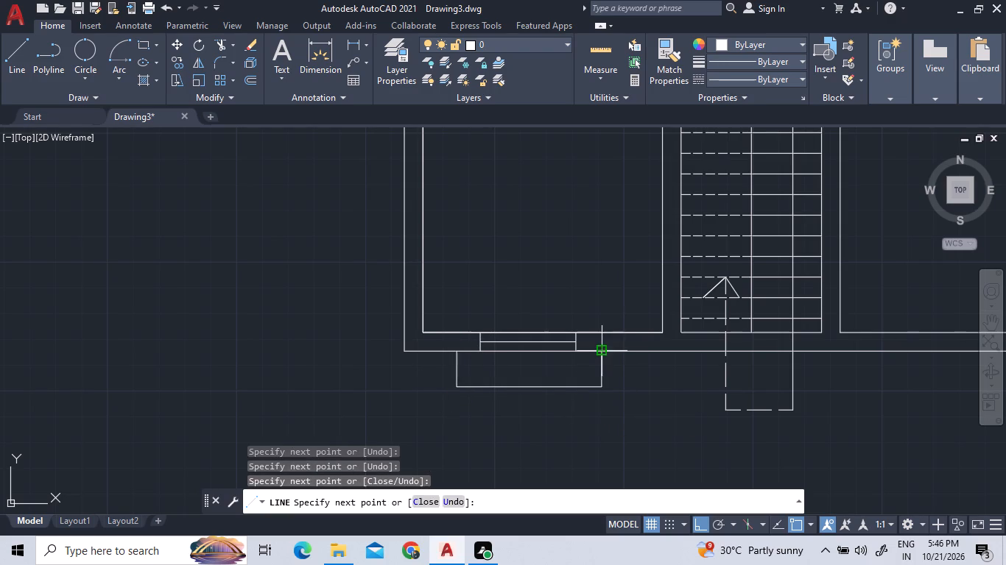
# Set the current linetype to ACAD_ISO02W100 and finish the outline below the window.
pyautogui.click(765, 88)
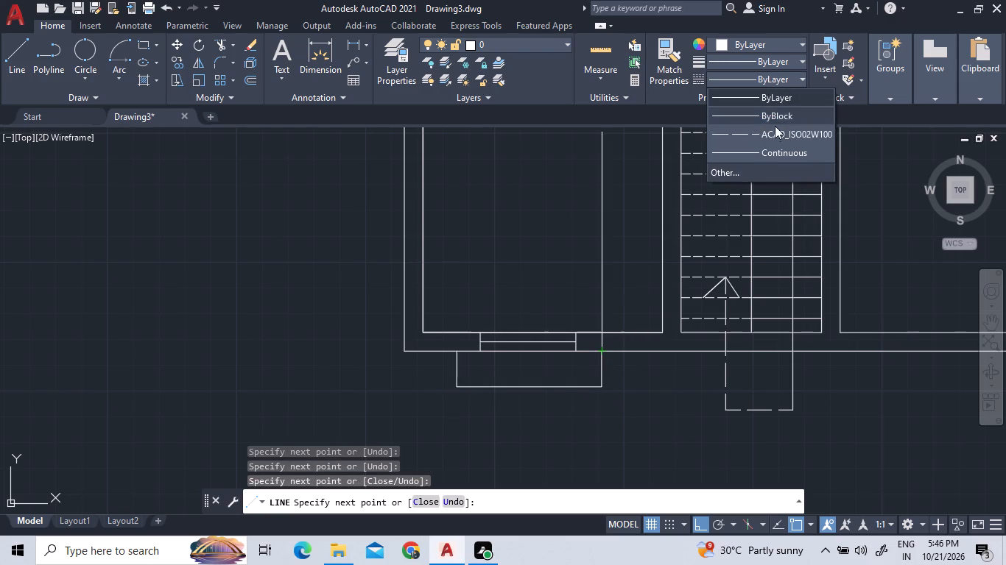
pyautogui.click(771, 141)
pyautogui.rightClick(644, 402)
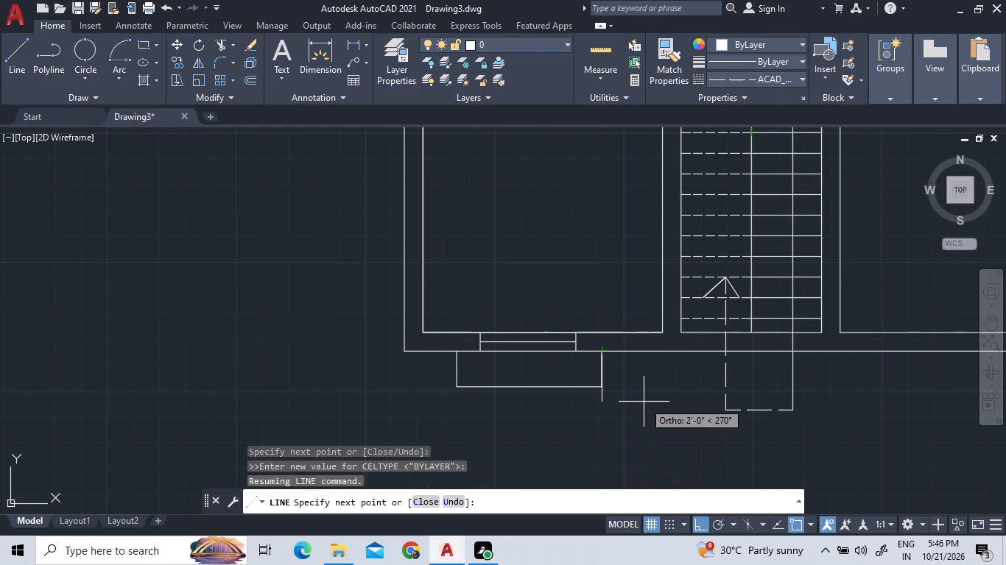
pyautogui.click(717, 233)
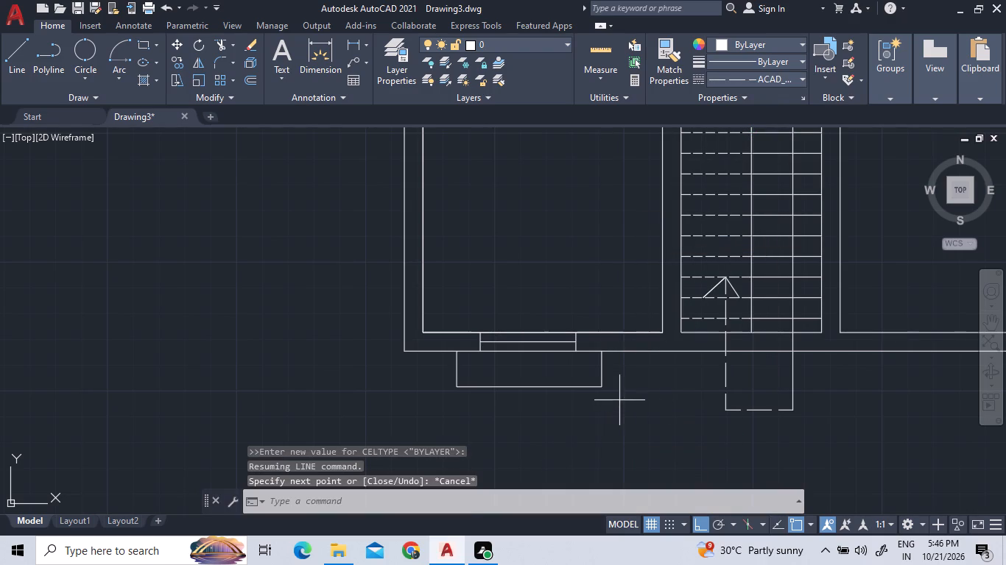
# Change the three lines of the outline outside the window to the ACAD_ISO02W100 linetype.
pyautogui.click(619, 400)
pyautogui.click(399, 360)
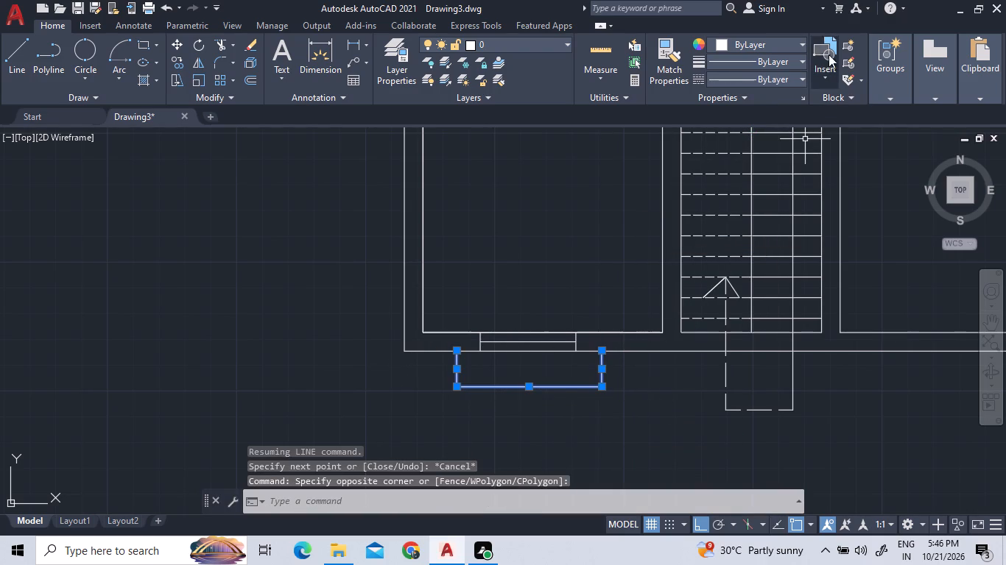
pyautogui.click(791, 71)
pyautogui.click(789, 76)
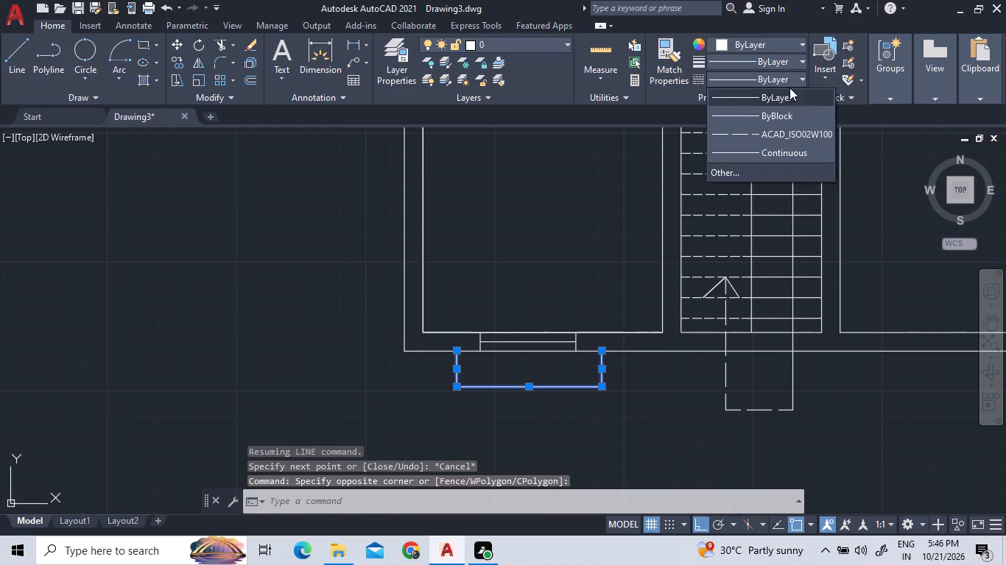
pyautogui.click(795, 127)
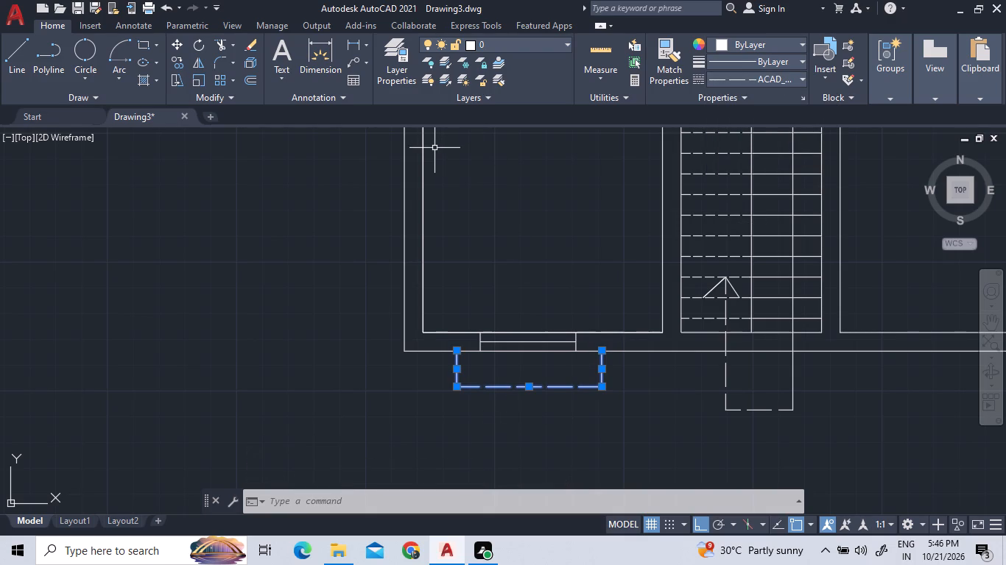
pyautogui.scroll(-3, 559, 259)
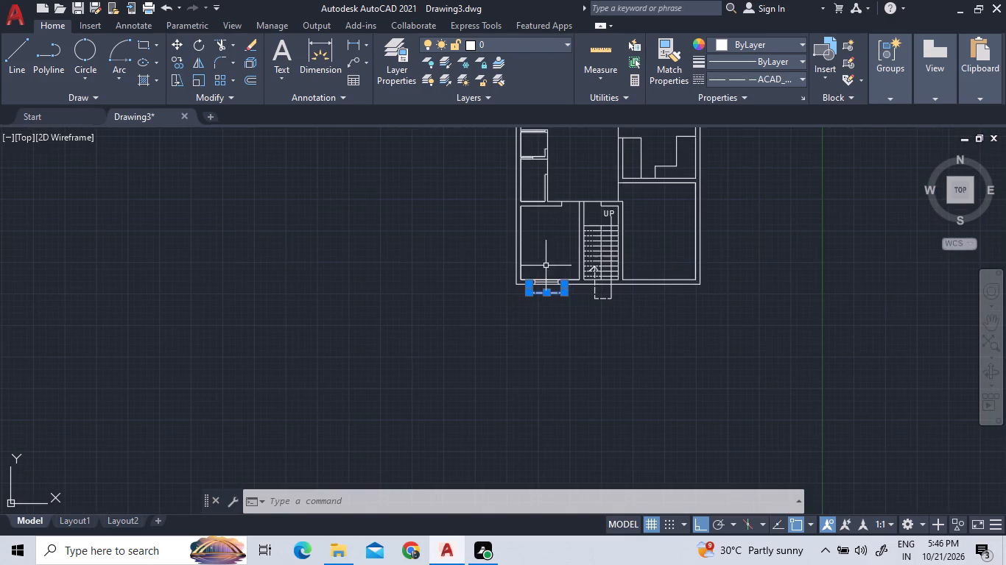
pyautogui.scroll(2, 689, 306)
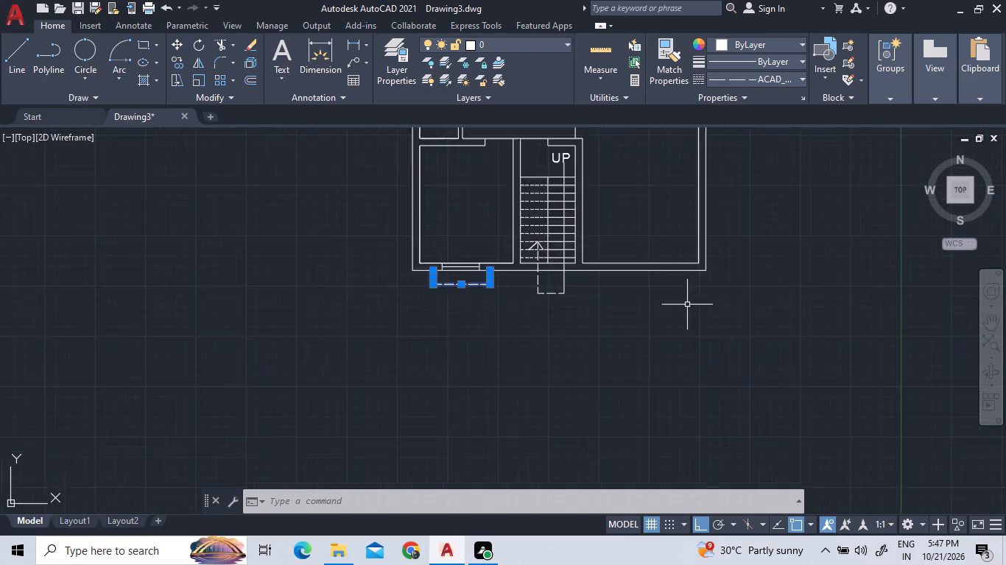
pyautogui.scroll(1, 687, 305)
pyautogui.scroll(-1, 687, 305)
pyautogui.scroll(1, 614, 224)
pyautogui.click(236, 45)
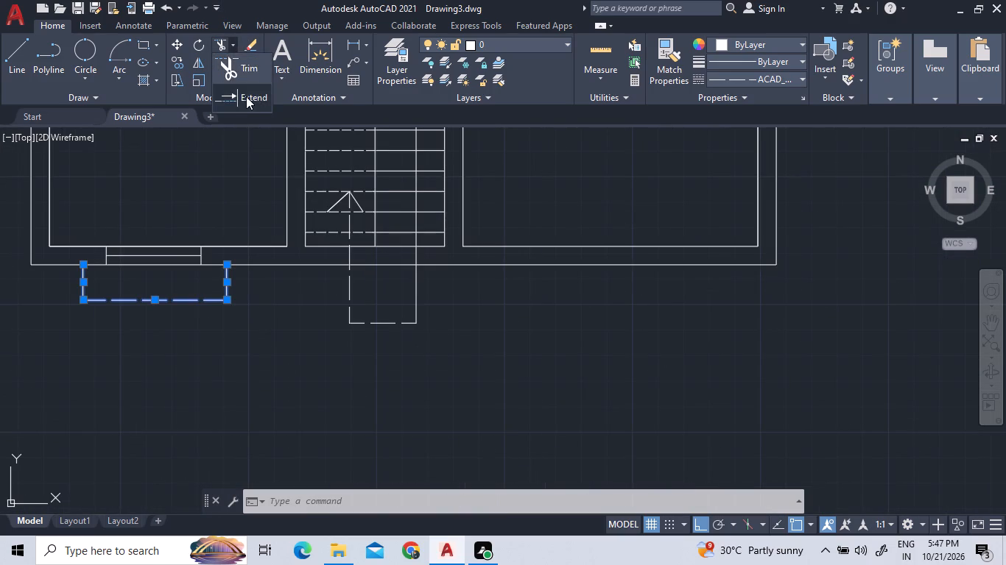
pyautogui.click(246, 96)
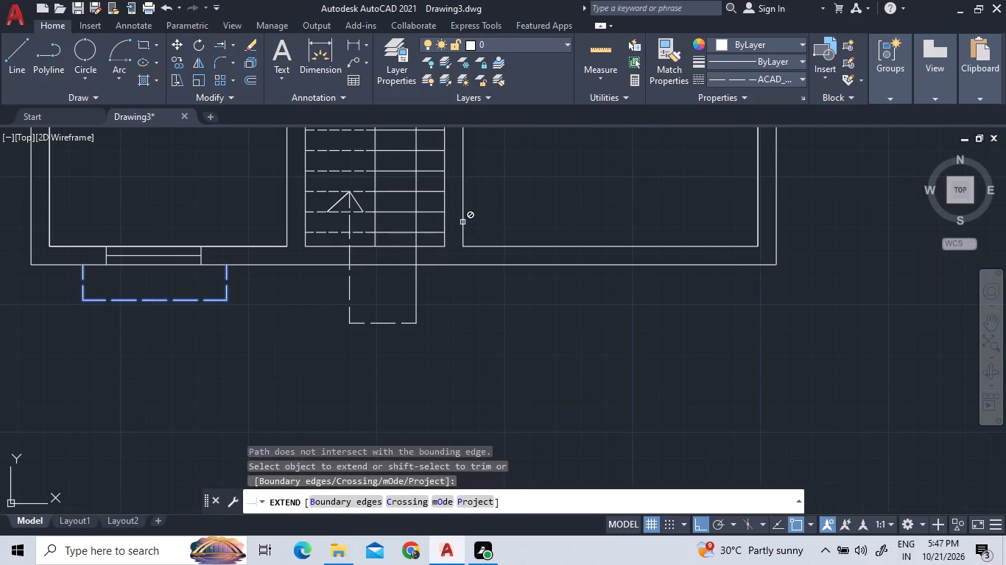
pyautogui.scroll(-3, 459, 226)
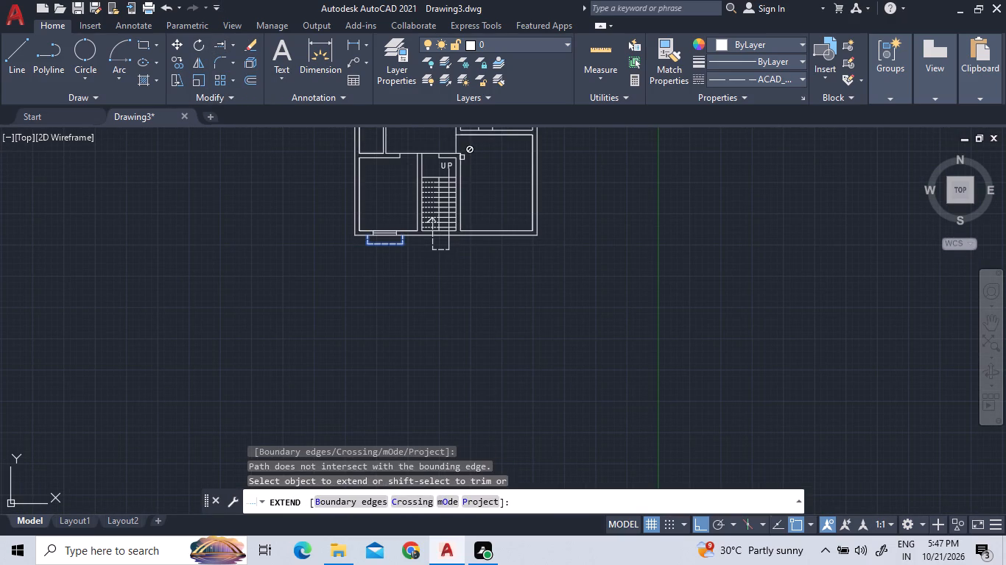
# Draw a short line across the bottom wall from the lower-right room's bottom-left inner corner down to the outer wall line.
pyautogui.scroll(4, 465, 231)
pyautogui.click(20, 63)
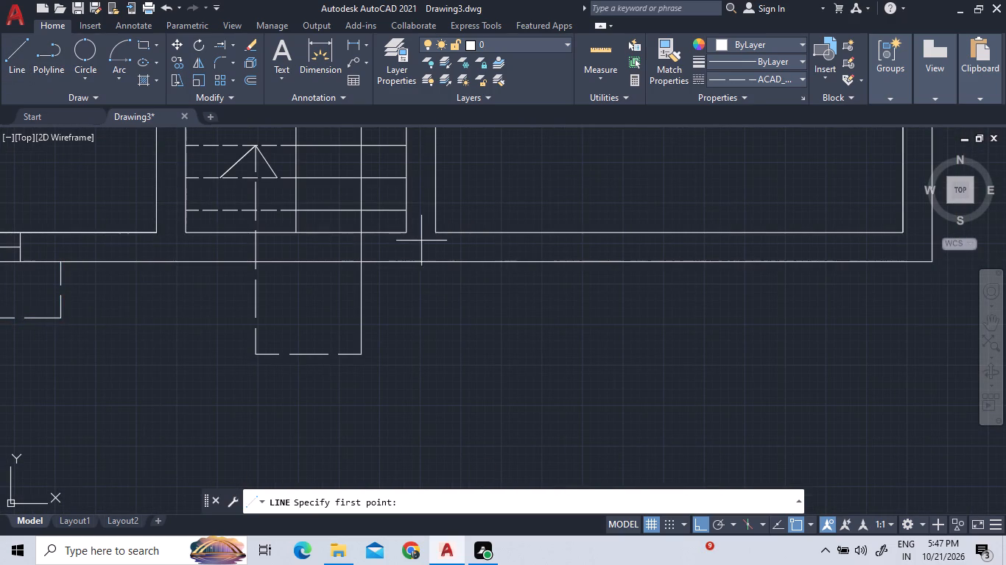
pyautogui.click(437, 232)
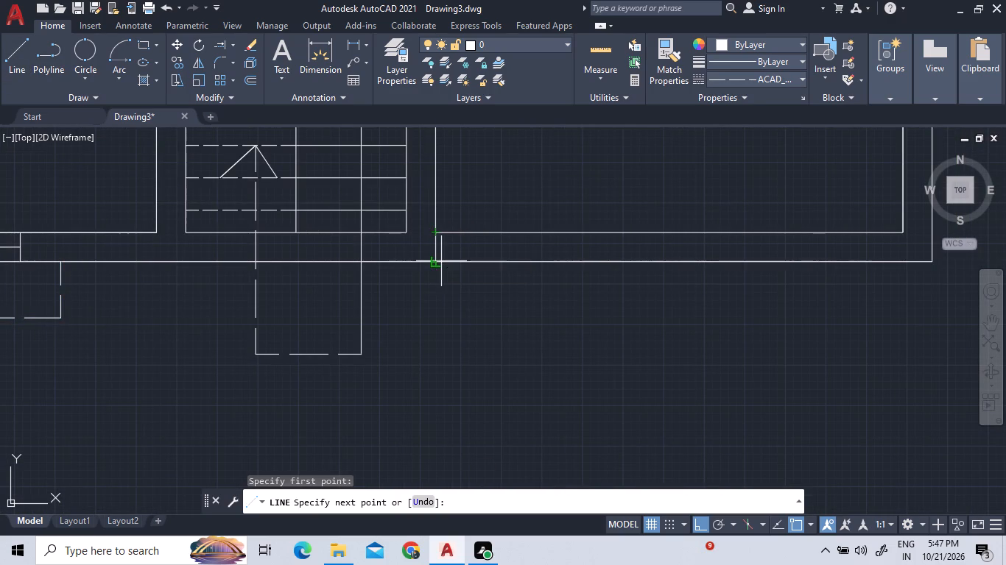
pyautogui.click(434, 260)
pyautogui.rightClick(465, 183)
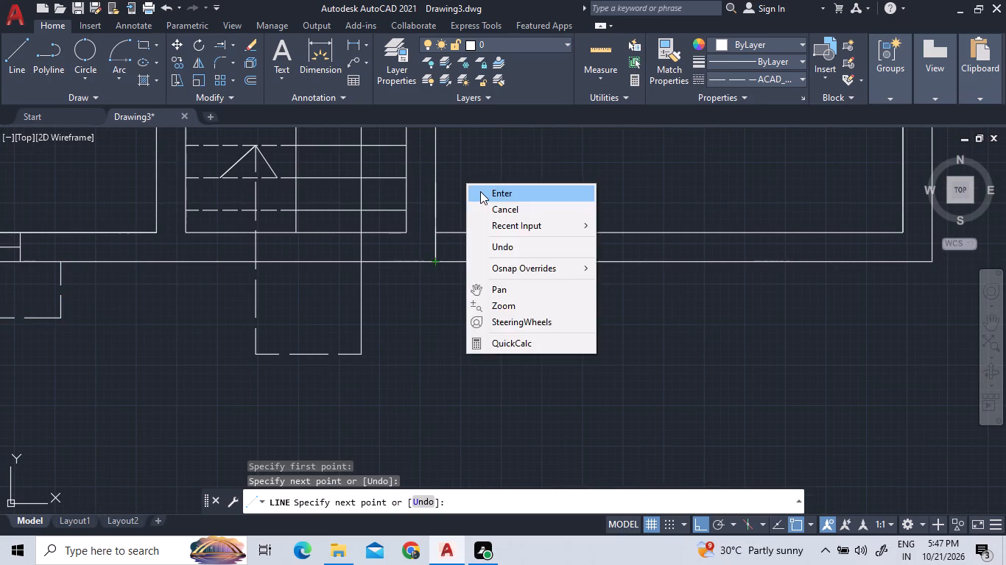
pyautogui.click(480, 191)
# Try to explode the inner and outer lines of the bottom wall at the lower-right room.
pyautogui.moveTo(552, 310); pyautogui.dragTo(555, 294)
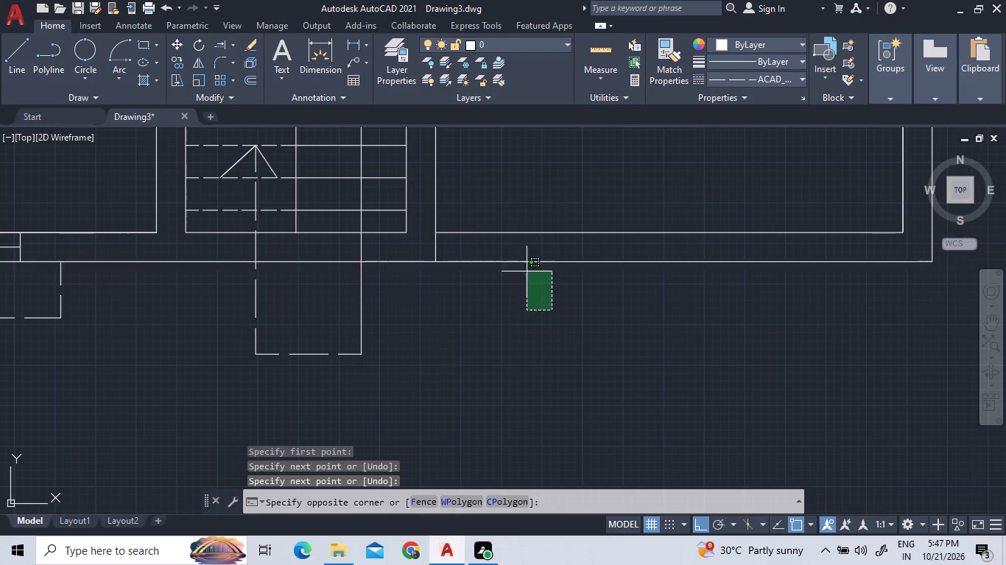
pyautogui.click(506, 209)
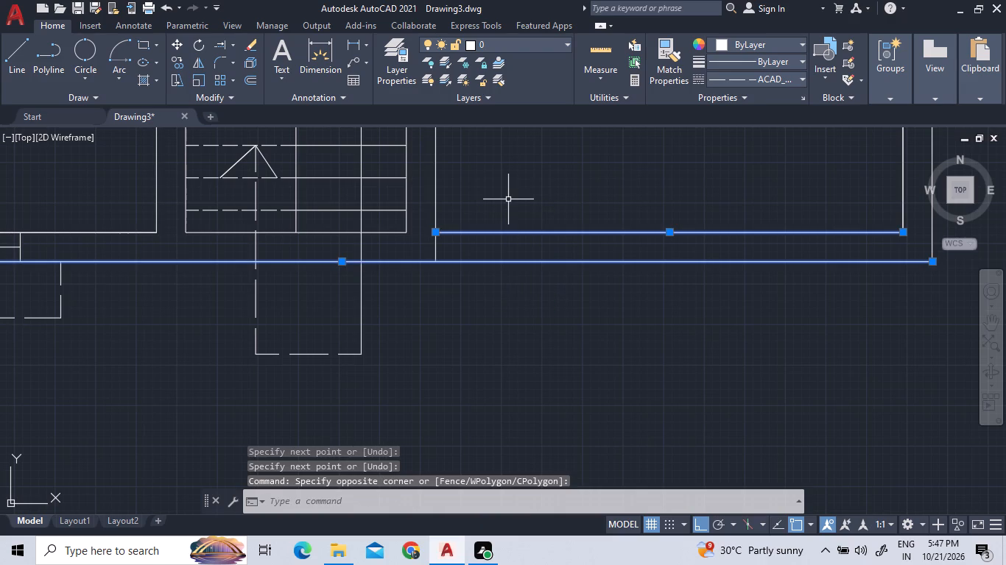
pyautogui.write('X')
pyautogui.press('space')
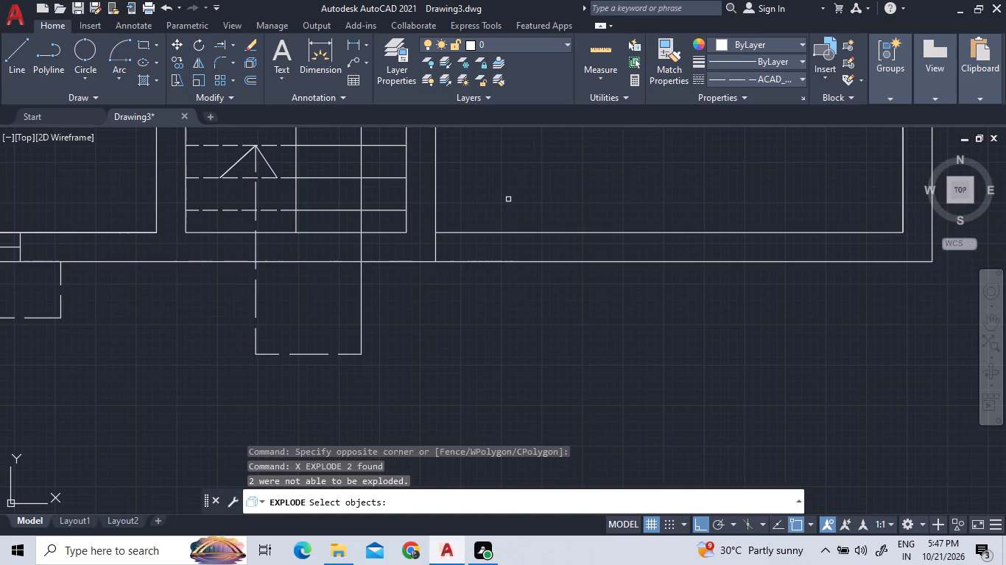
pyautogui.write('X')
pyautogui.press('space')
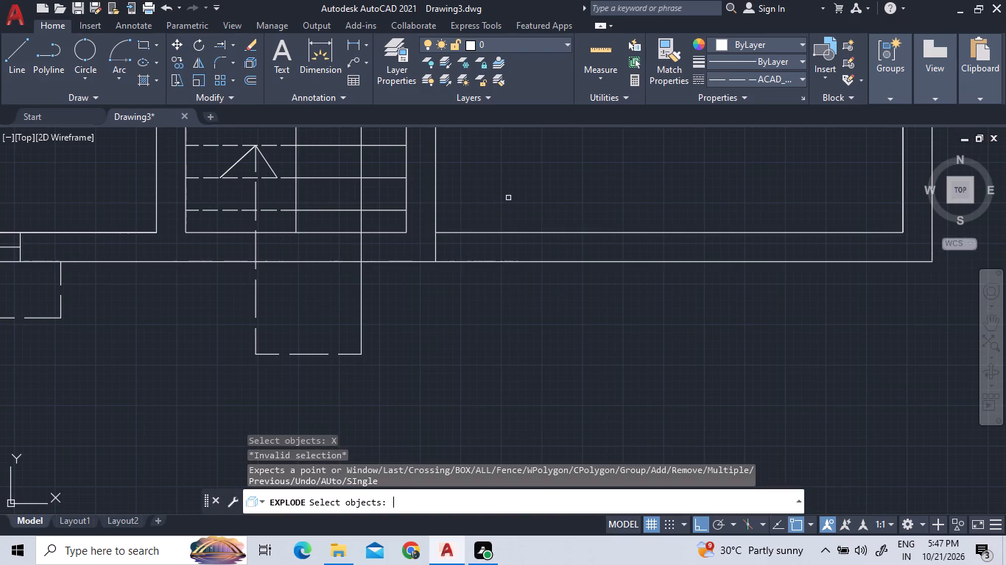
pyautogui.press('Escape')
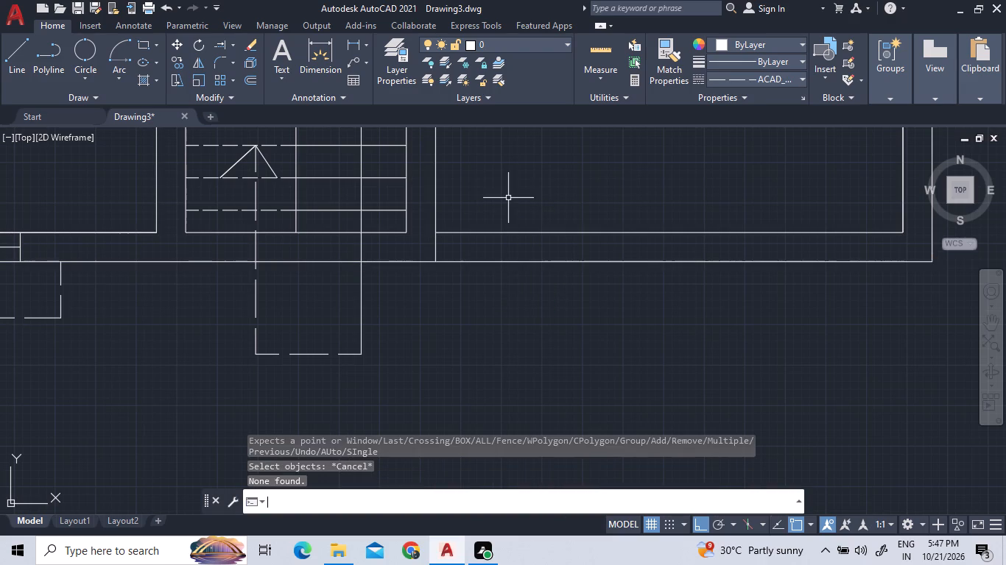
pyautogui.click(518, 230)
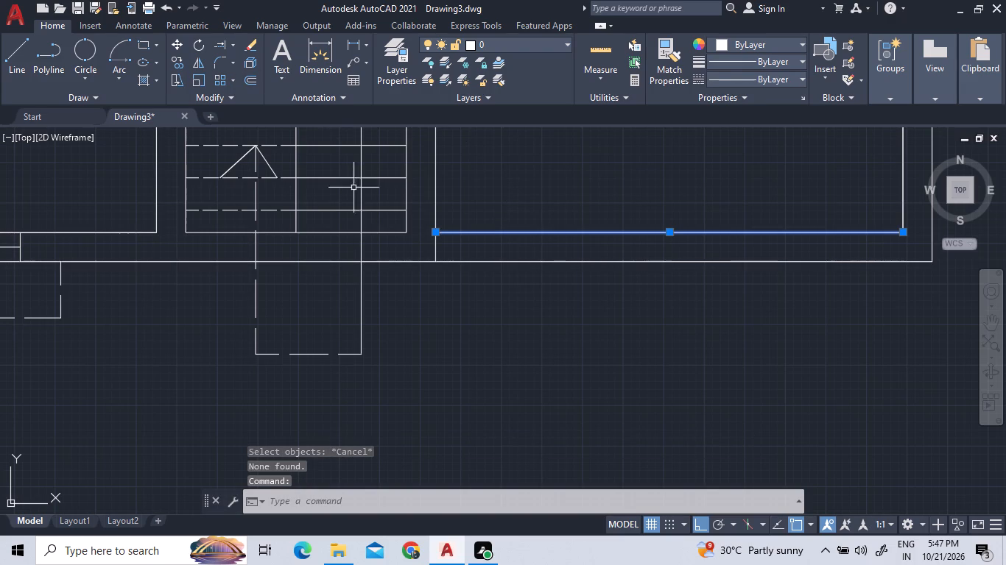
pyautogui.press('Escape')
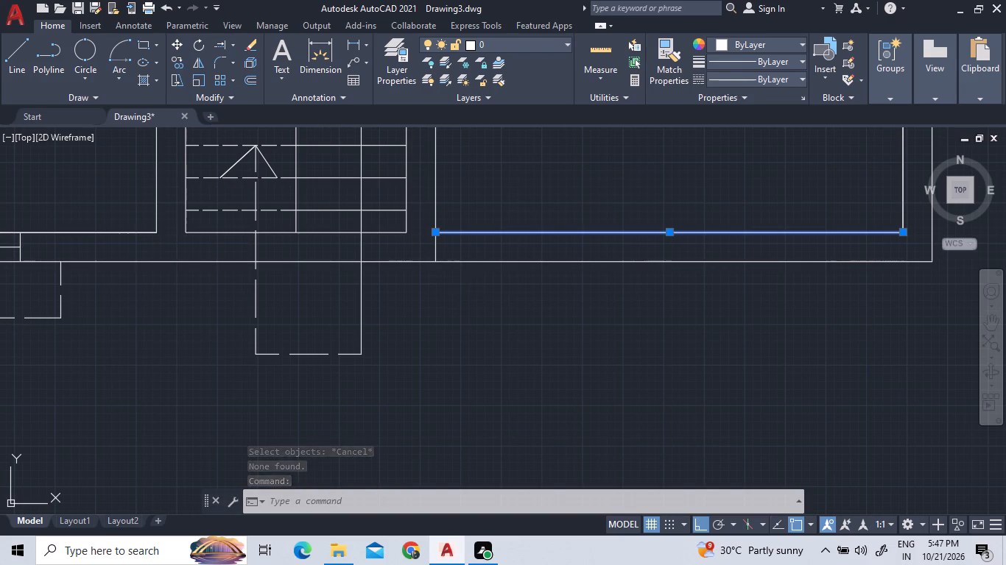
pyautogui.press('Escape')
# Break the outer bottom wall line where the short cross line meets it, at the lower-right room's bottom-left corner.
pyautogui.click(452, 264)
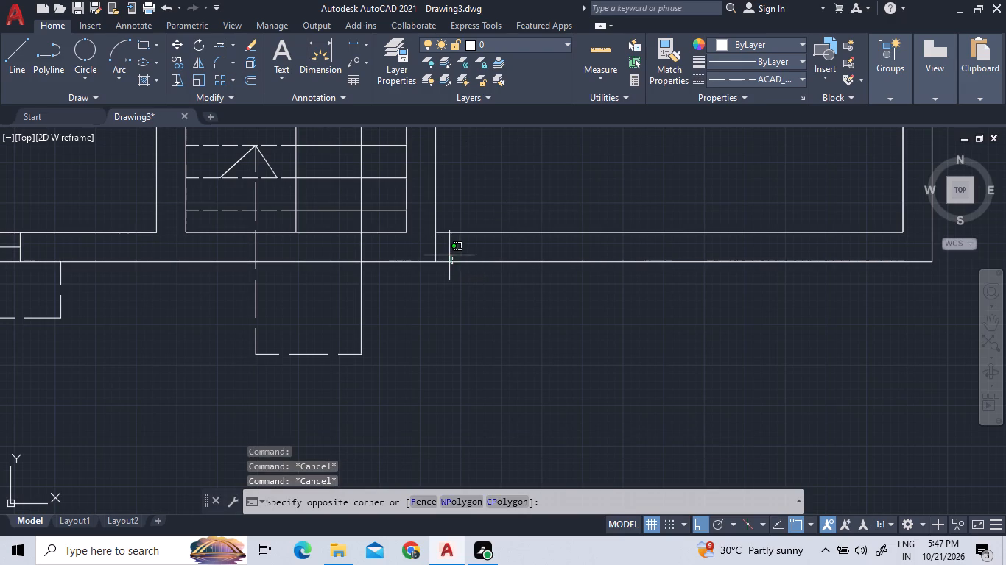
pyautogui.click(449, 253)
pyautogui.rightClick(449, 253)
pyautogui.click(530, 202)
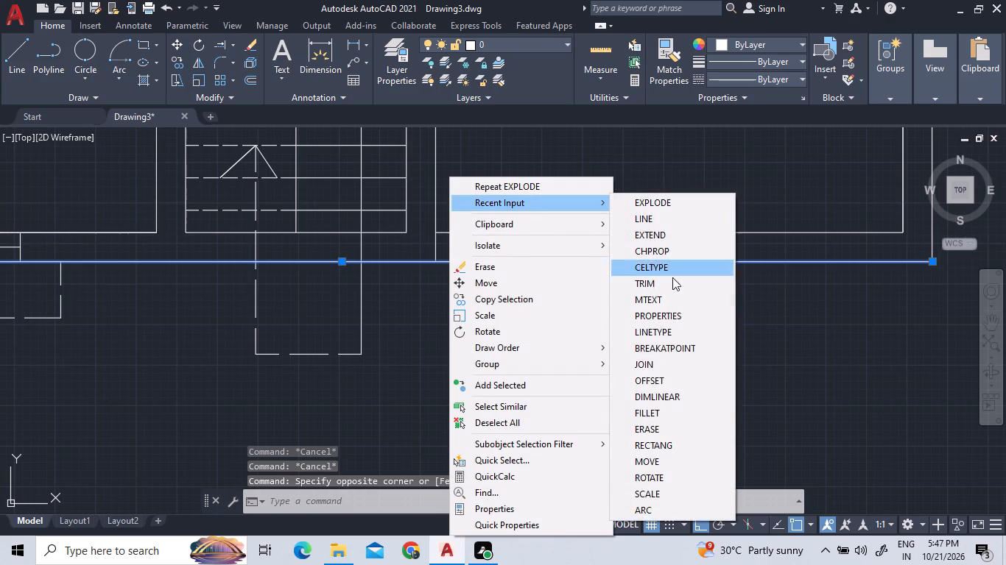
pyautogui.click(676, 348)
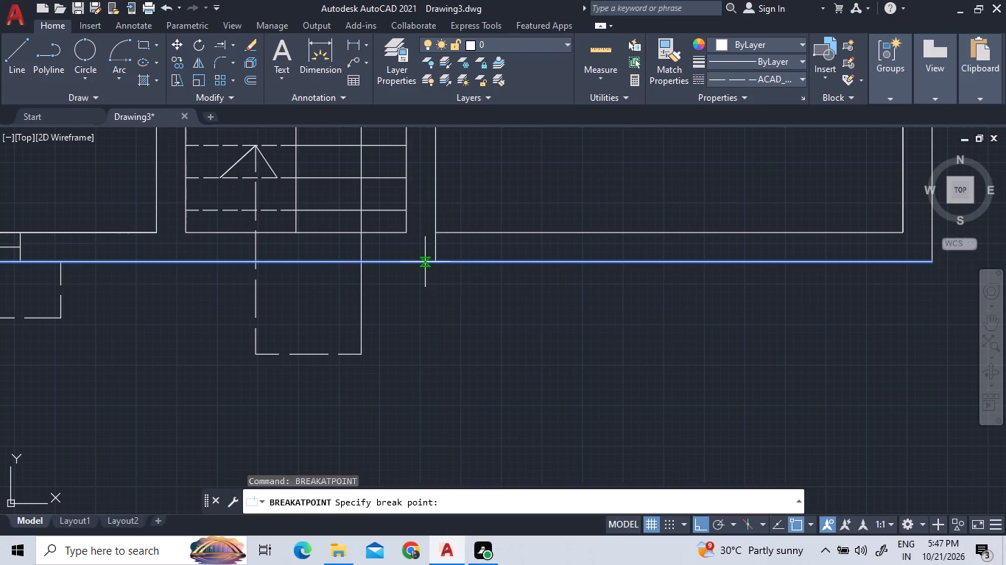
pyautogui.click(434, 263)
# Change the inner and outer bottom wall lines of the lower-right room to the ACAD_ISO02W100 linetype.
pyautogui.moveTo(528, 308); pyautogui.dragTo(507, 266)
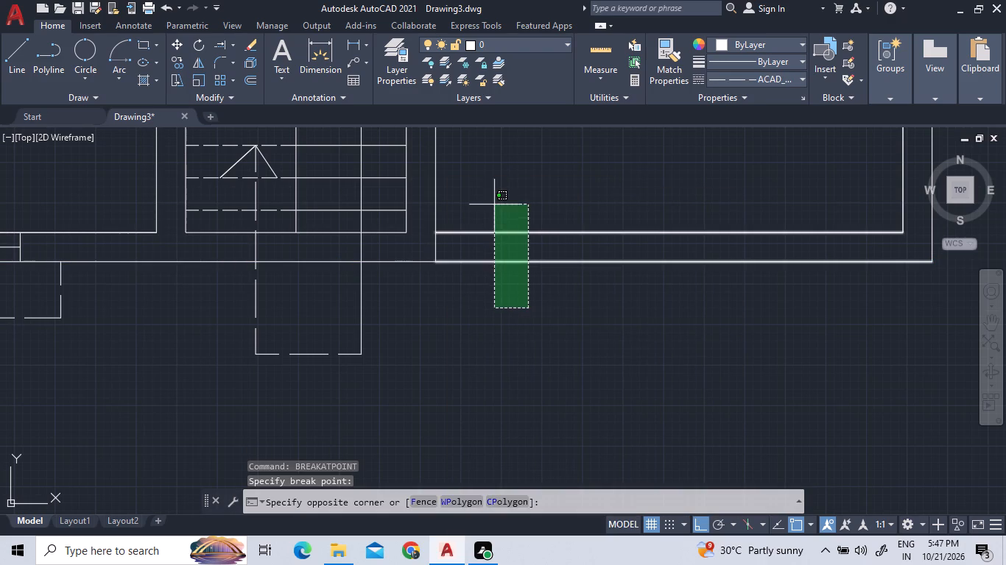
pyautogui.click(494, 203)
pyautogui.click(720, 74)
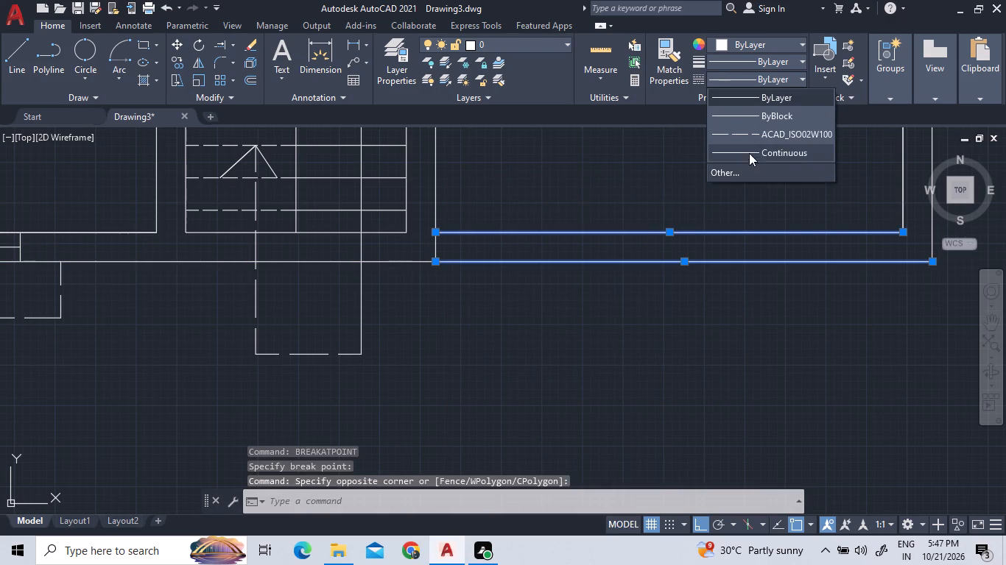
pyautogui.click(748, 134)
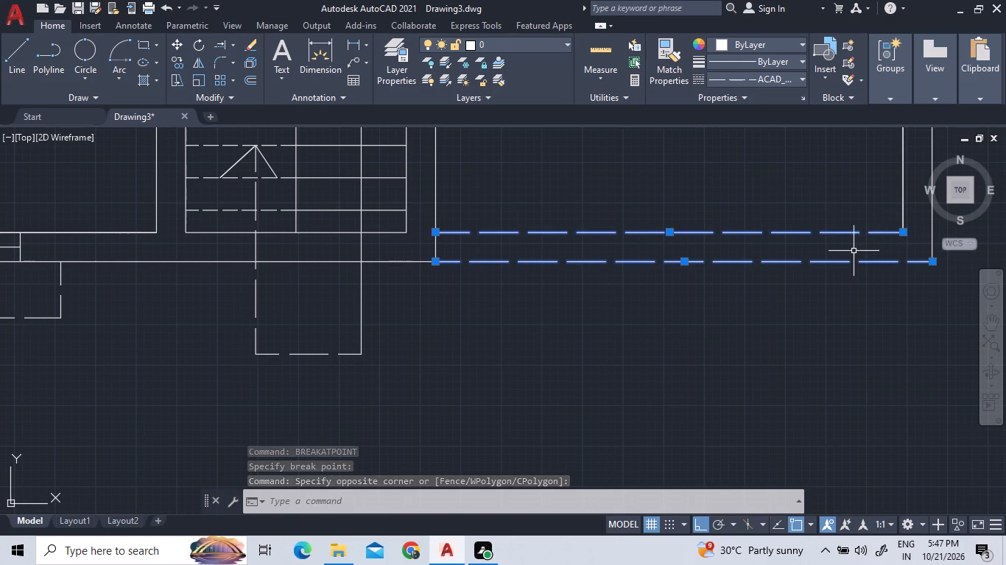
# Add the multiline text label BEDROOM in the upper part of the lower-left room with a text height of 1'.
pyautogui.scroll(-2, 801, 267)
pyautogui.scroll(-1, 756, 373)
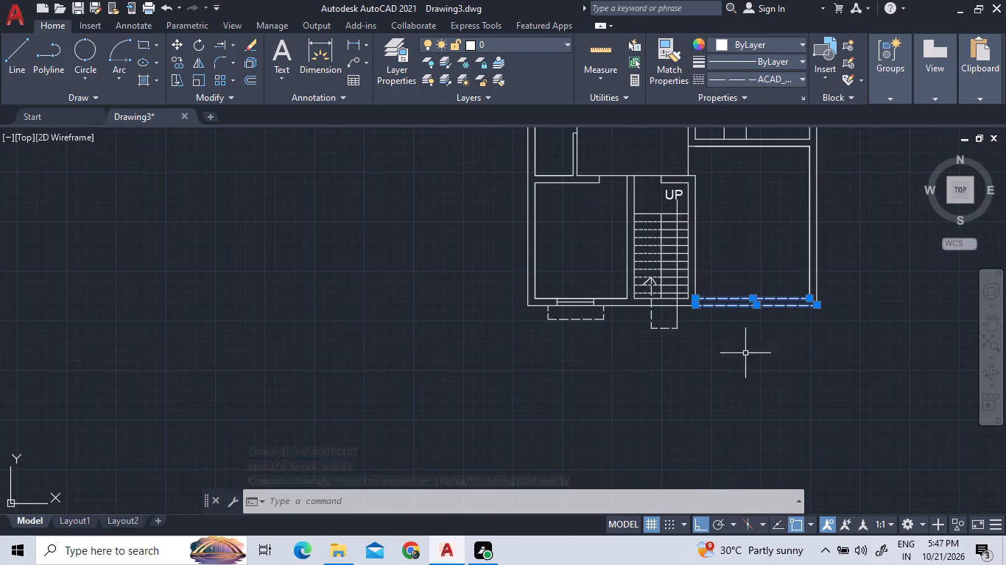
pyautogui.scroll(2, 544, 157)
pyautogui.scroll(-1, 575, 218)
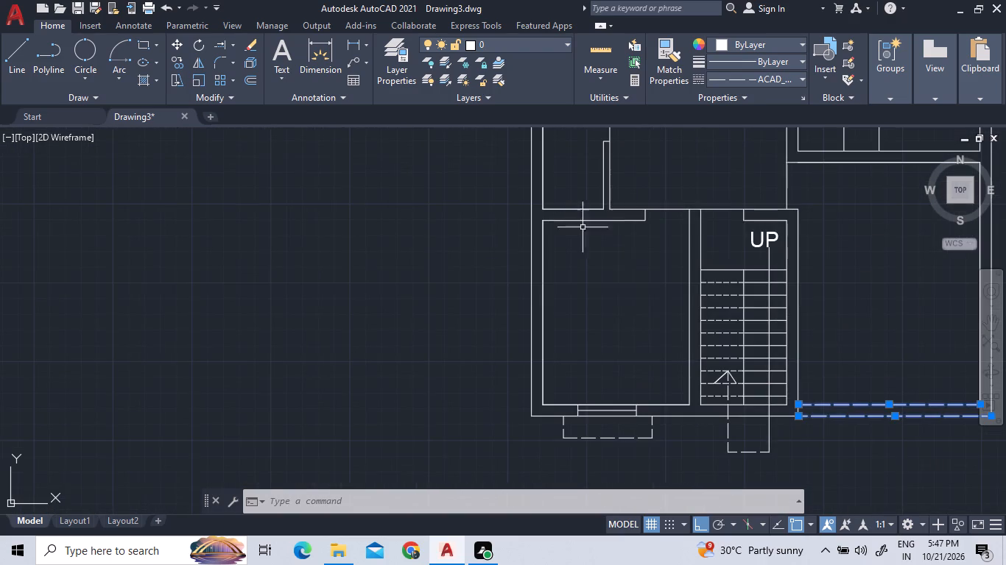
pyautogui.scroll(1, 666, 354)
pyautogui.click(272, 51)
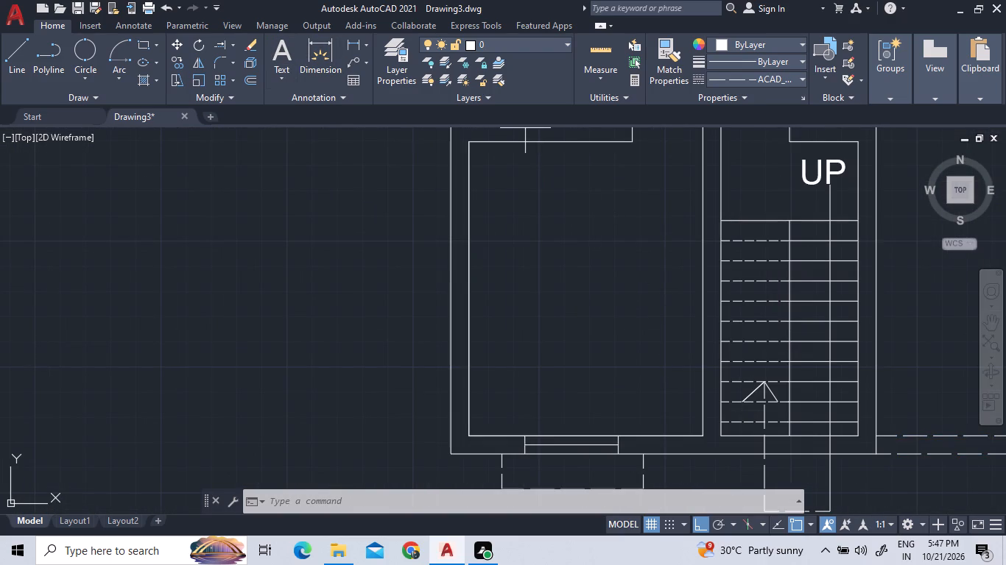
pyautogui.click(478, 201)
pyautogui.click(622, 329)
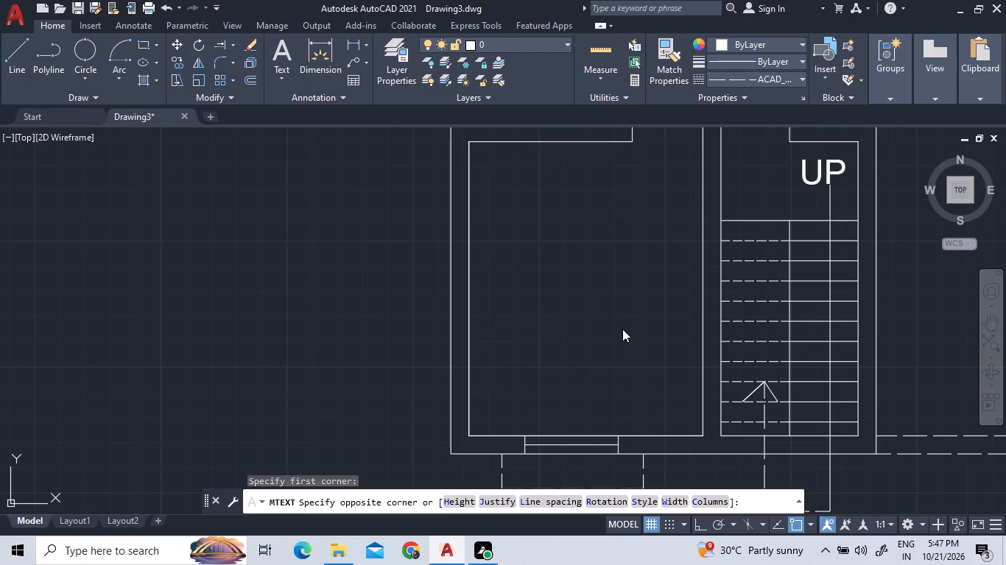
pyautogui.write('BEDR')
pyautogui.write('OO')
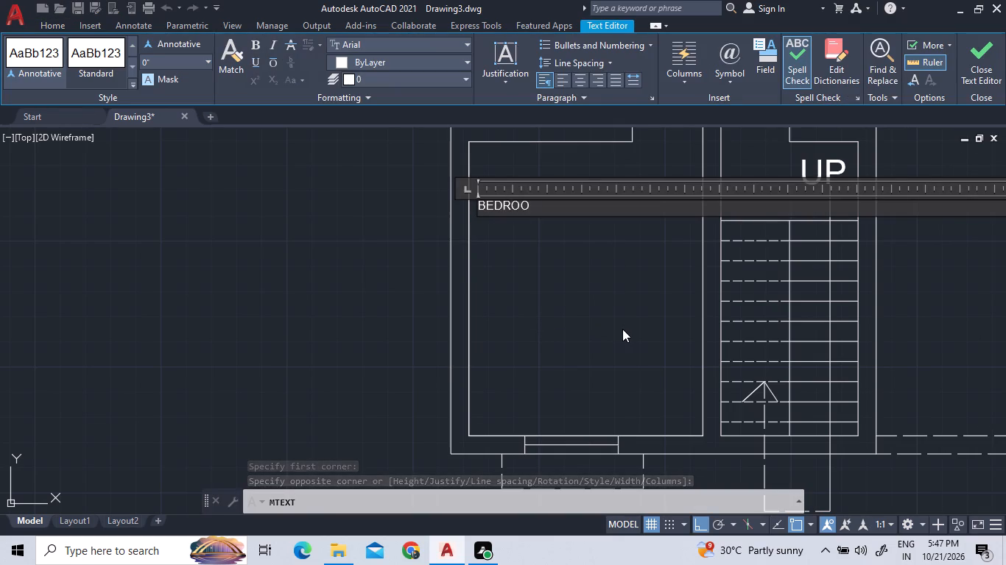
pyautogui.press('k')
pyautogui.press('BackSpace')
pyautogui.press('m')
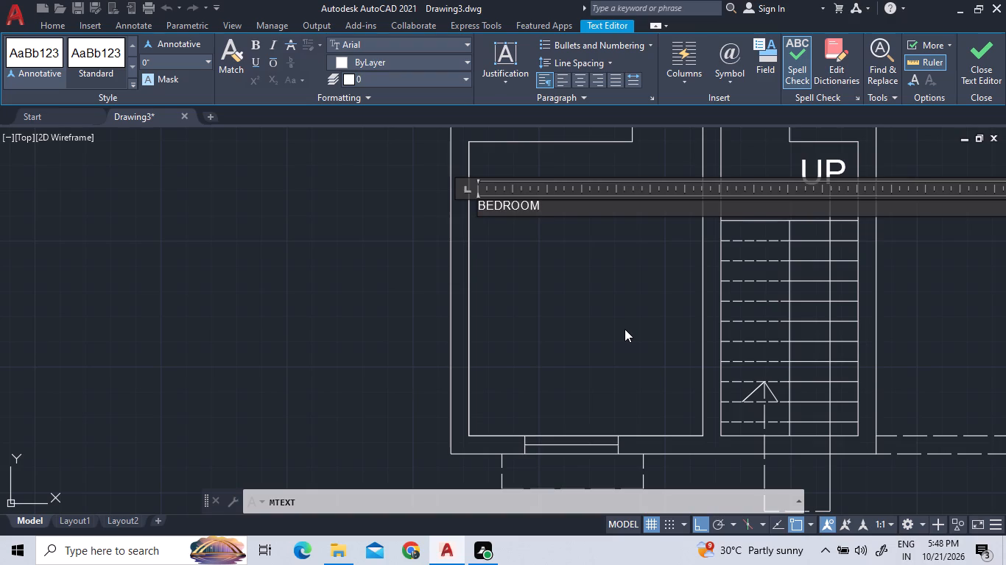
pyautogui.click(546, 186)
pyautogui.tripleClick(555, 203)
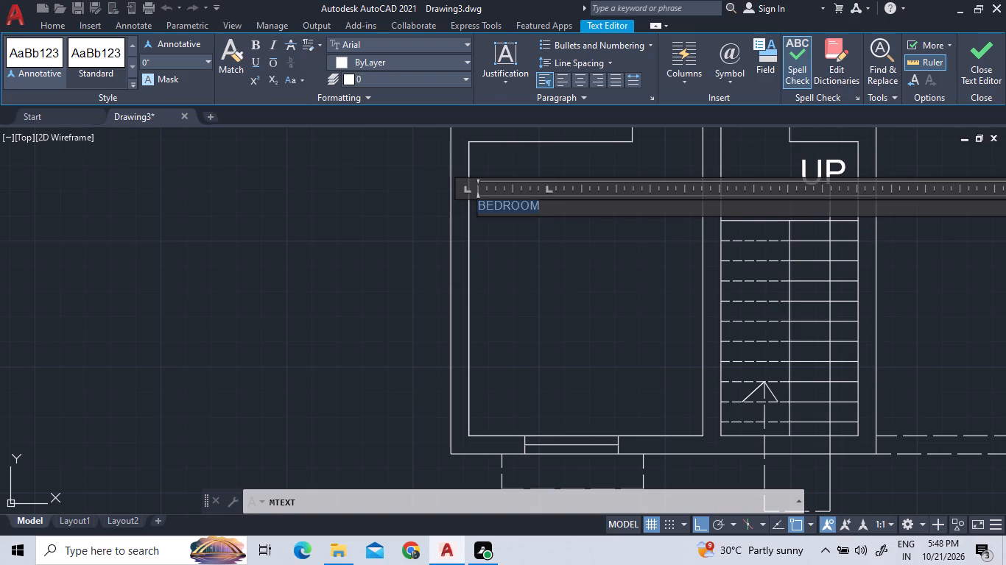
pyautogui.click(212, 65)
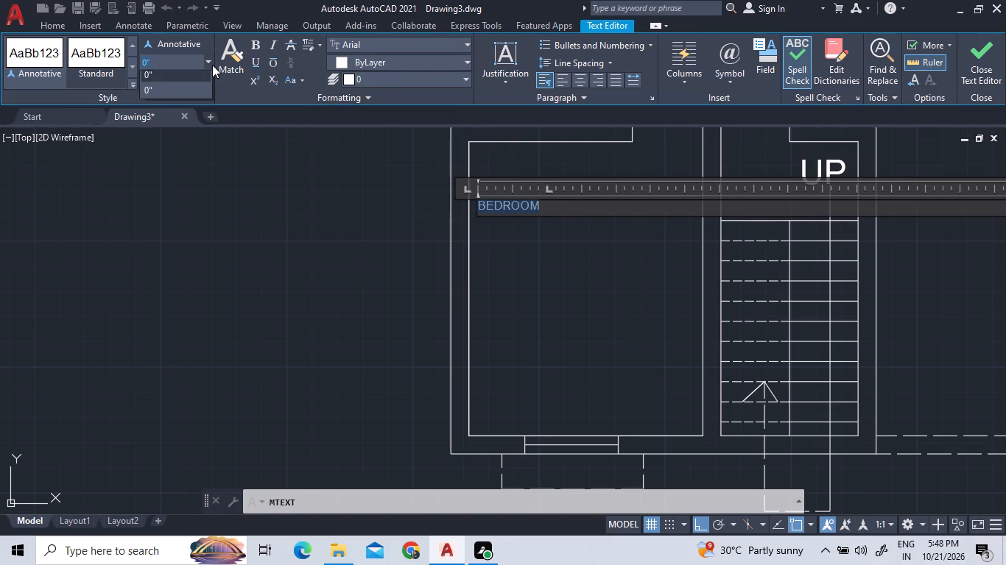
pyautogui.click(176, 154)
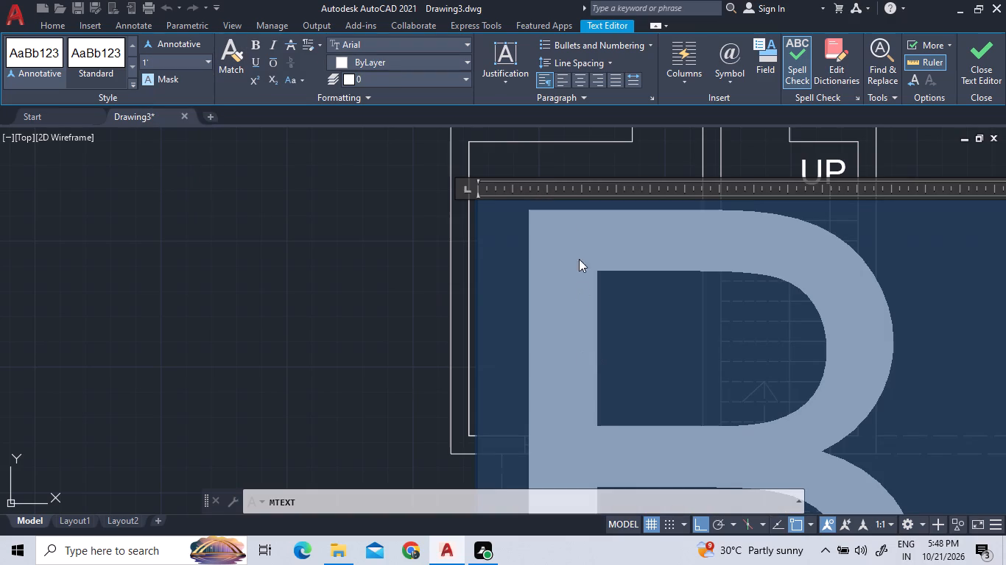
pyautogui.click(573, 173)
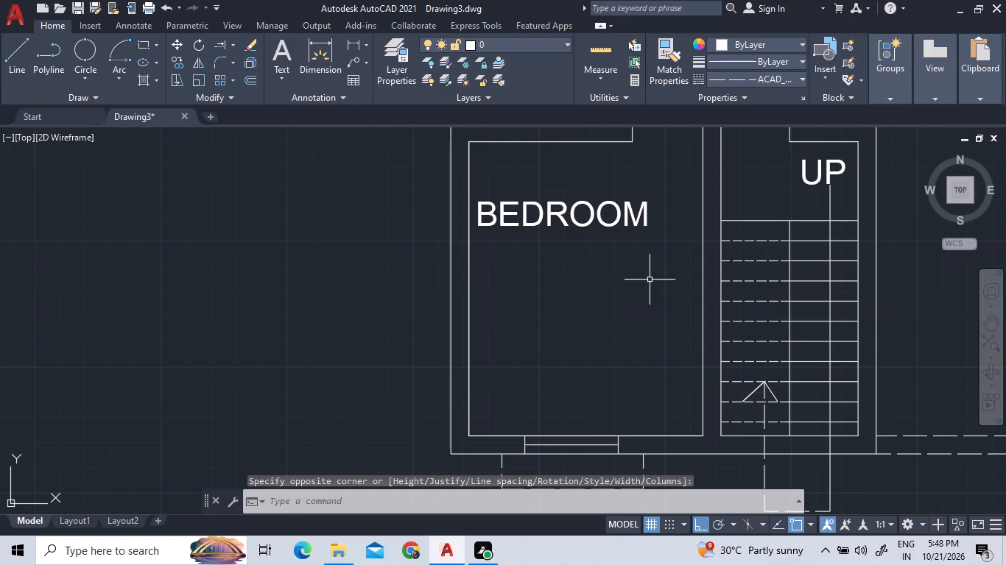
# Add a multiline text label D with a height of 1' at the bedroom's door opening in its top wall.
pyautogui.scroll(-1, 628, 327)
pyautogui.scroll(1, 655, 191)
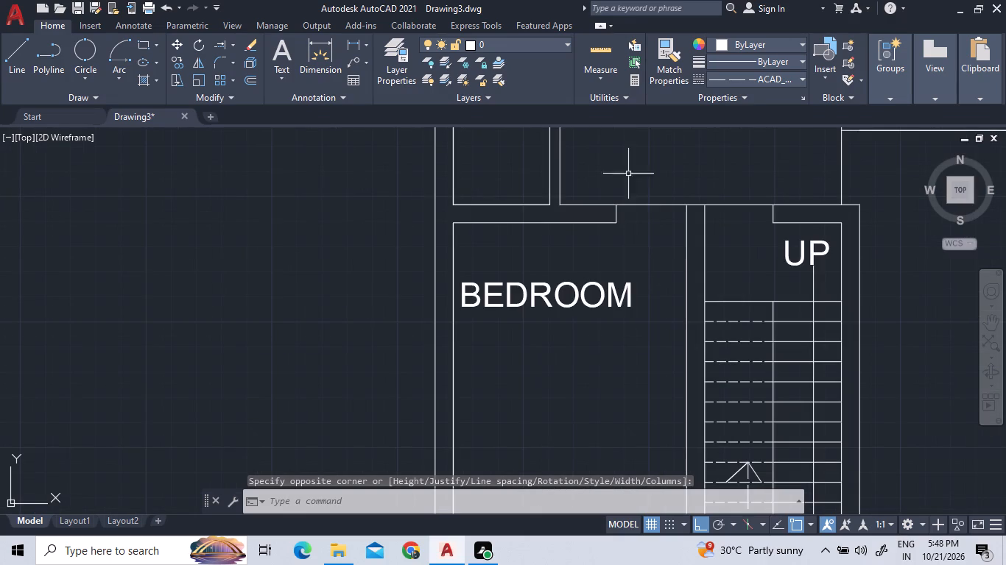
pyautogui.click(272, 49)
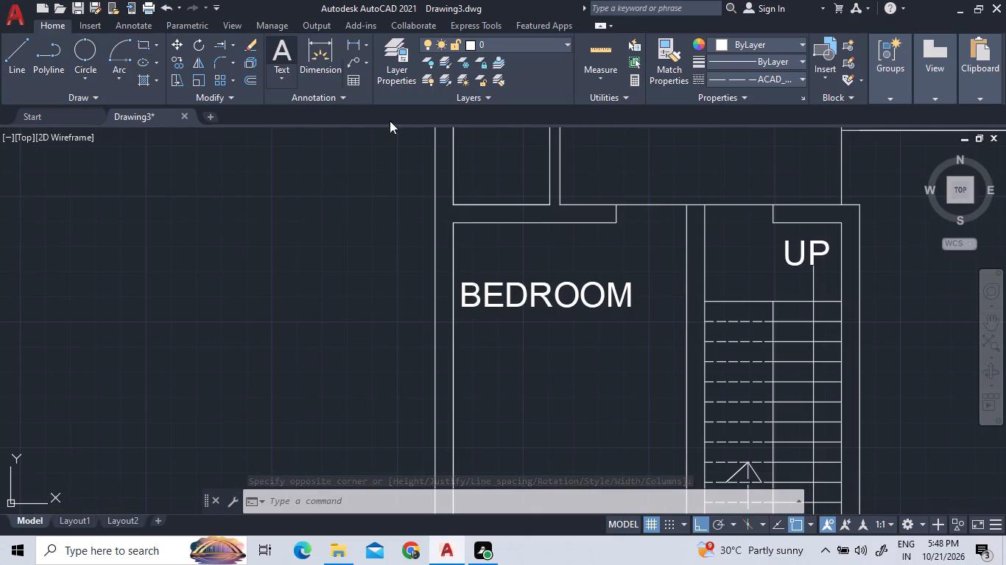
pyautogui.click(636, 218)
pyautogui.click(653, 230)
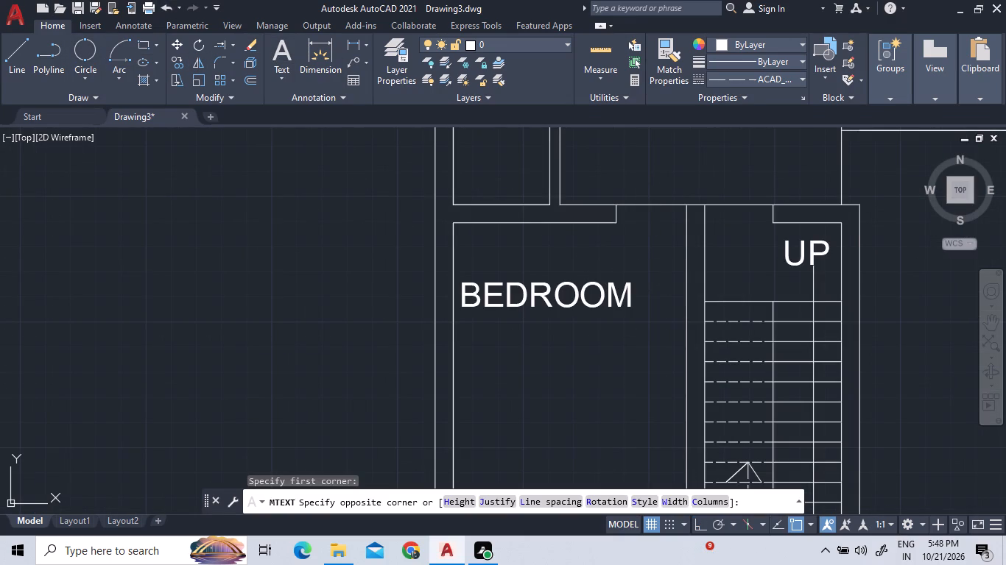
pyautogui.press('d')
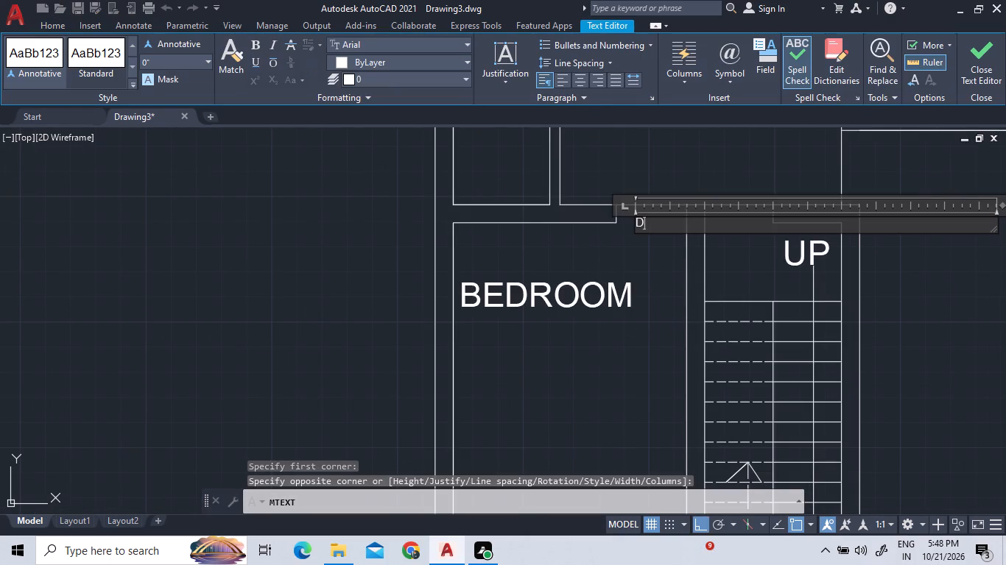
pyautogui.doubleClick(653, 230)
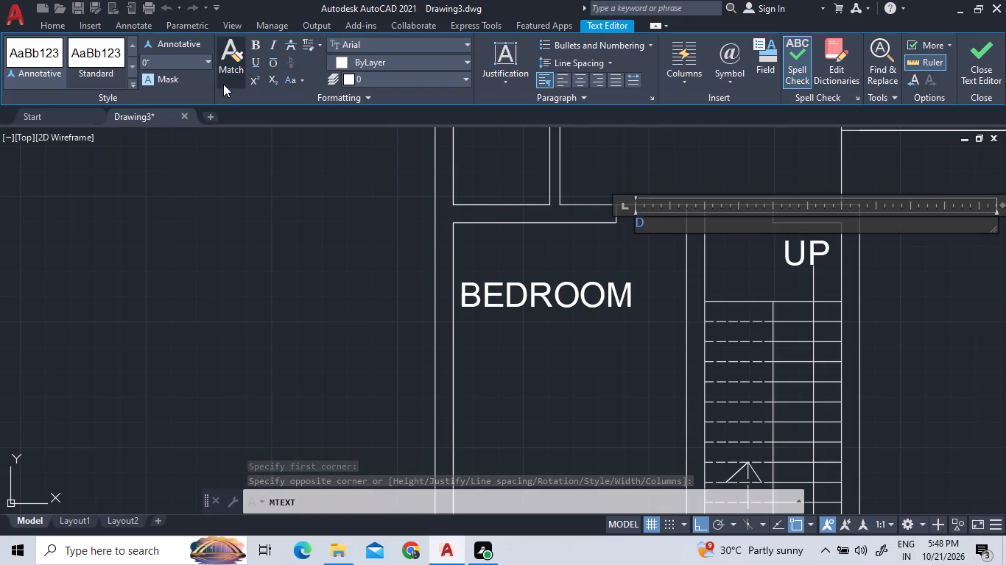
pyautogui.click(211, 67)
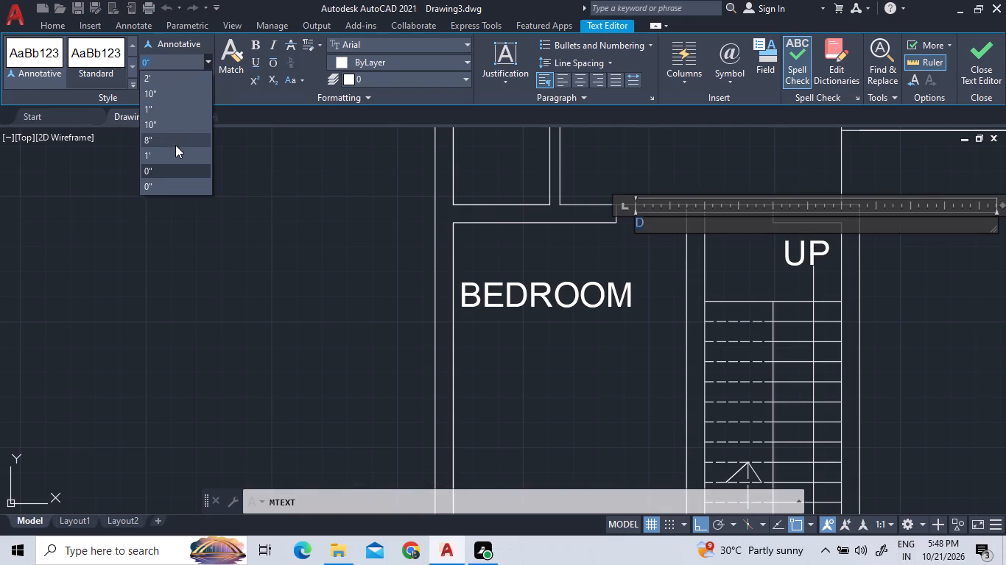
pyautogui.click(174, 155)
pyautogui.click(257, 225)
# Copy the D label from the bedroom's door opening to the opening at the top of the staircase.
pyautogui.scroll(-2, 334, 296)
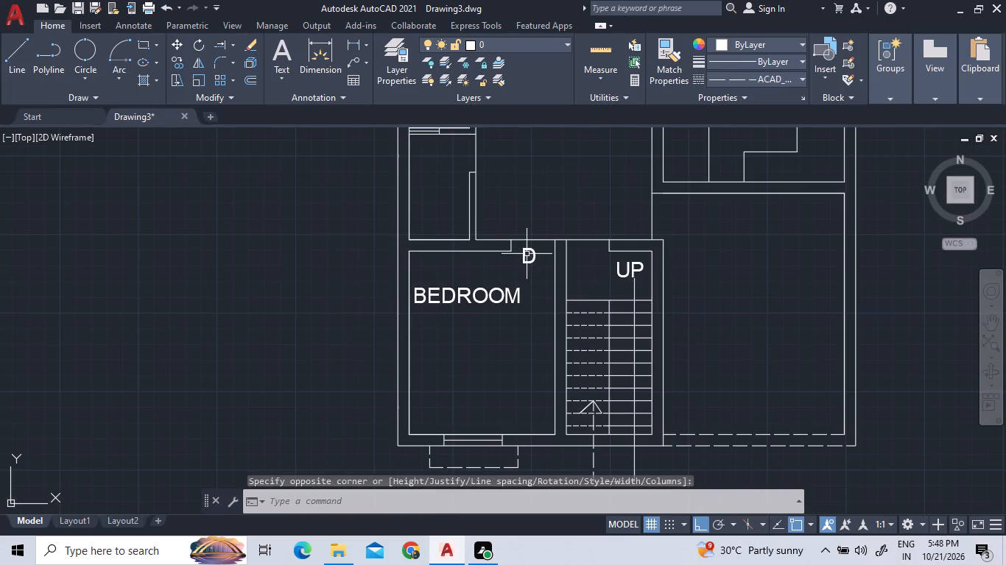
pyautogui.click(527, 254)
pyautogui.rightClick(527, 254)
pyautogui.click(552, 295)
pyautogui.click(552, 283)
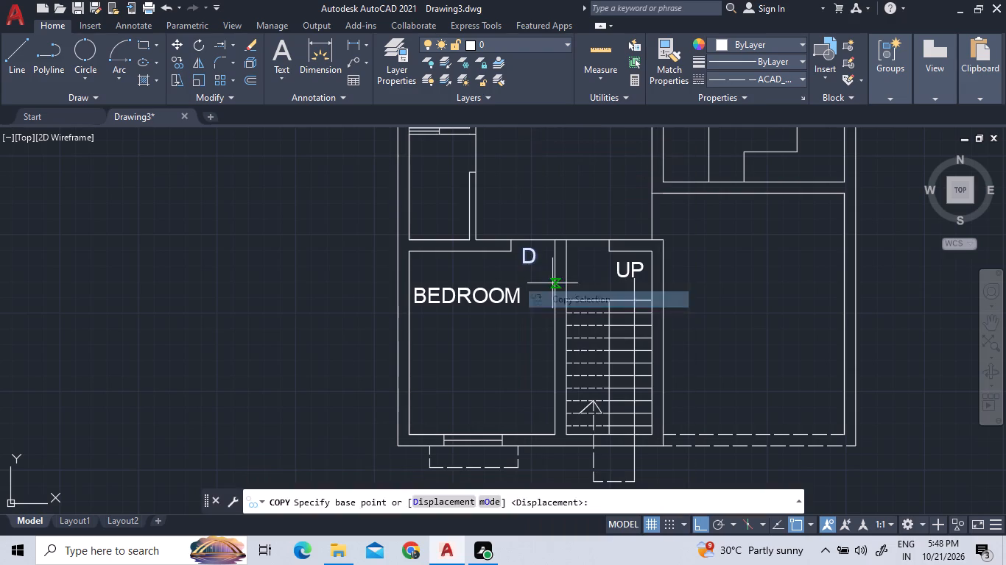
pyautogui.click(611, 285)
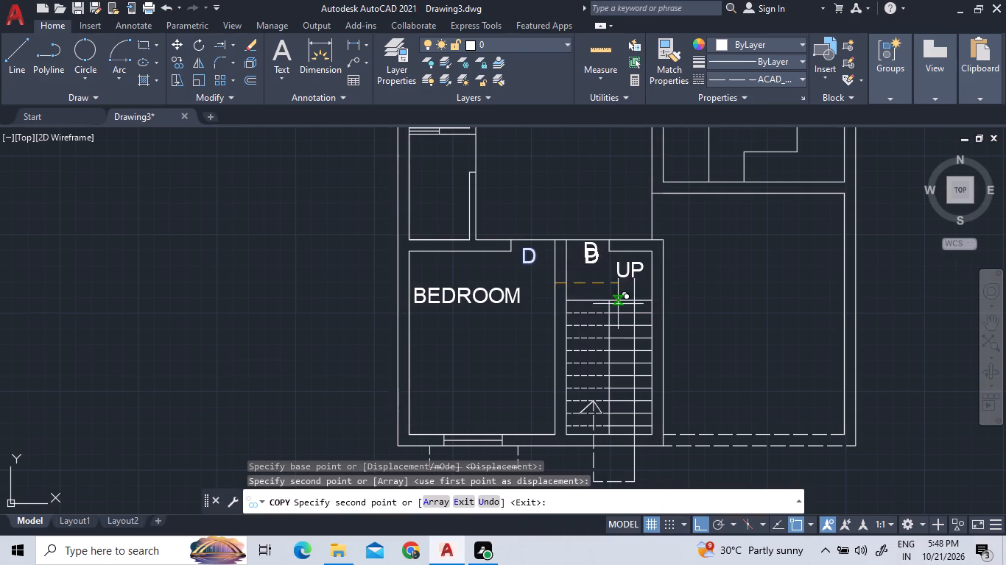
pyautogui.rightClick(606, 189)
pyautogui.click(611, 199)
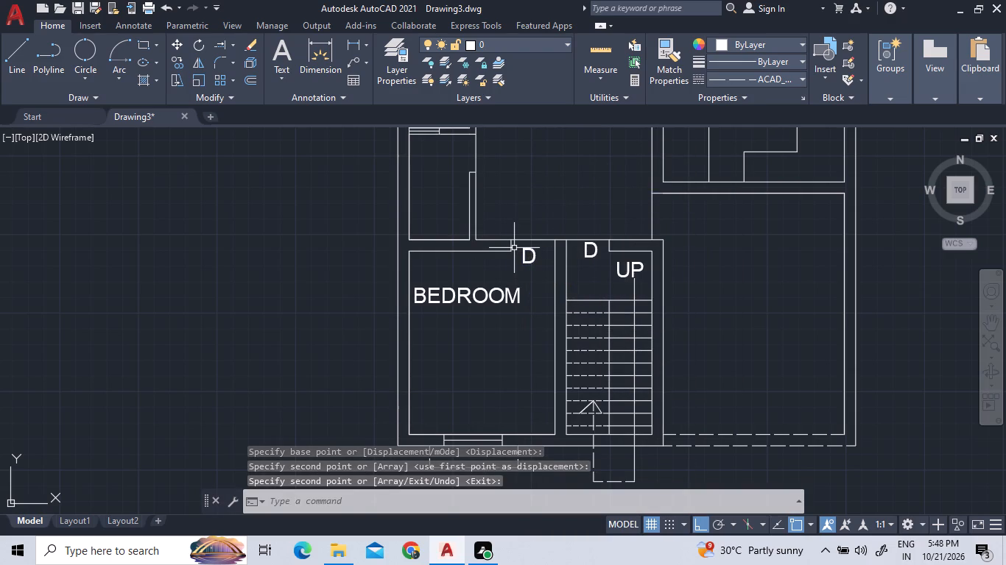
# Add a multiline text label W with a height of 1' just below the bedroom's bottom window, inside the dashed outline.
pyautogui.scroll(-1, 497, 303)
pyautogui.scroll(2, 490, 427)
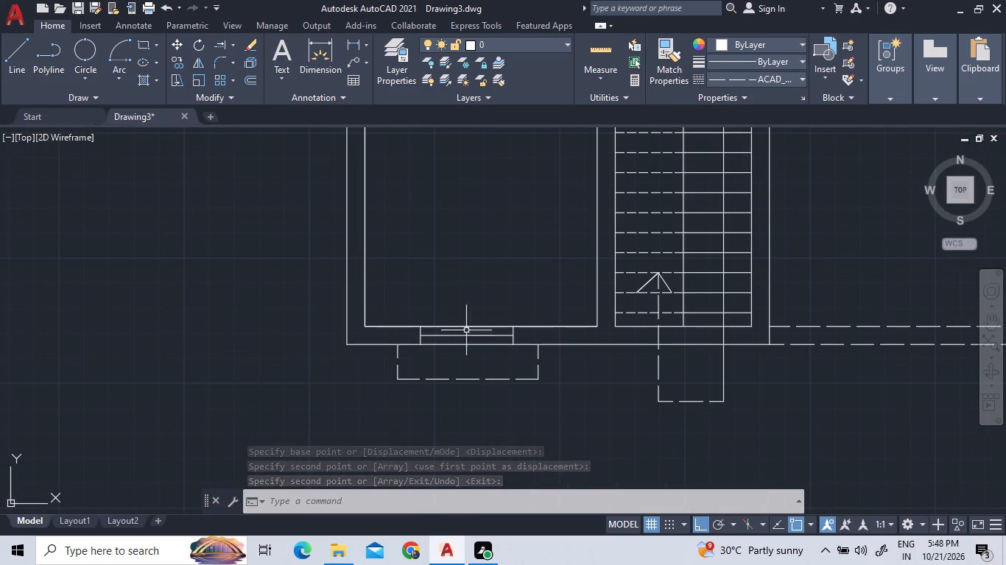
pyautogui.click(286, 66)
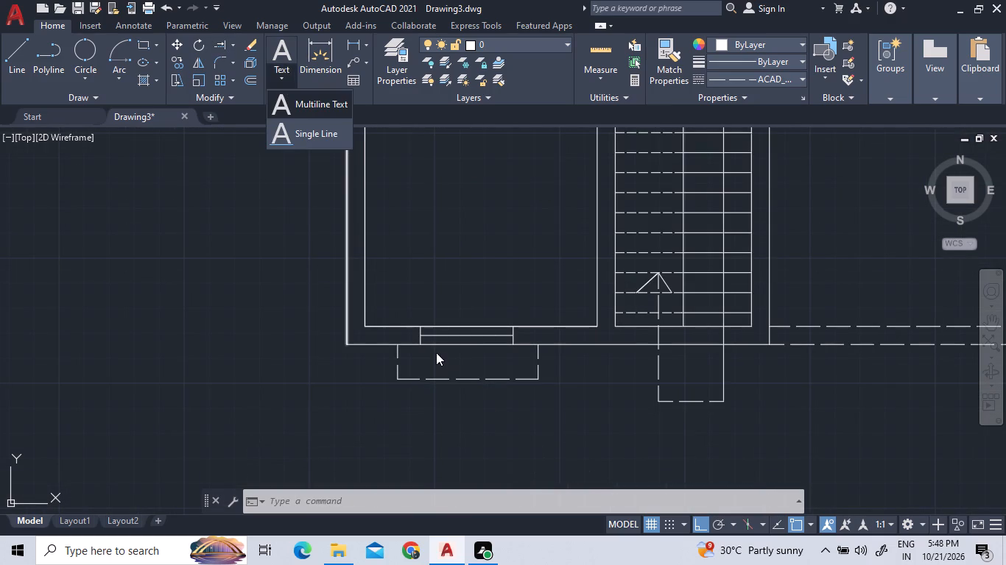
pyautogui.click(275, 35)
pyautogui.click(279, 44)
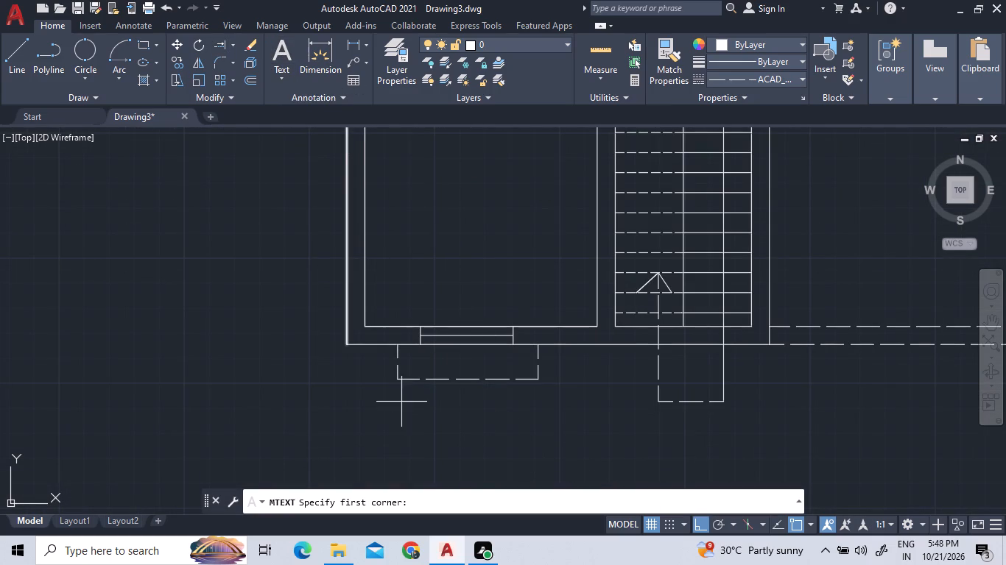
pyautogui.moveTo(429, 350); pyautogui.dragTo(437, 357)
pyautogui.click(493, 371)
pyautogui.press('w')
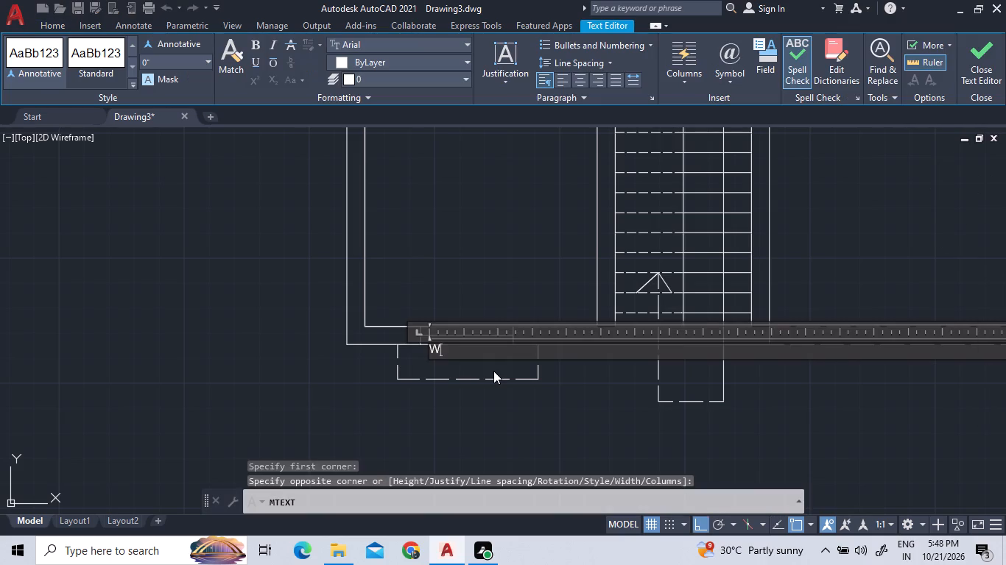
pyautogui.doubleClick(488, 355)
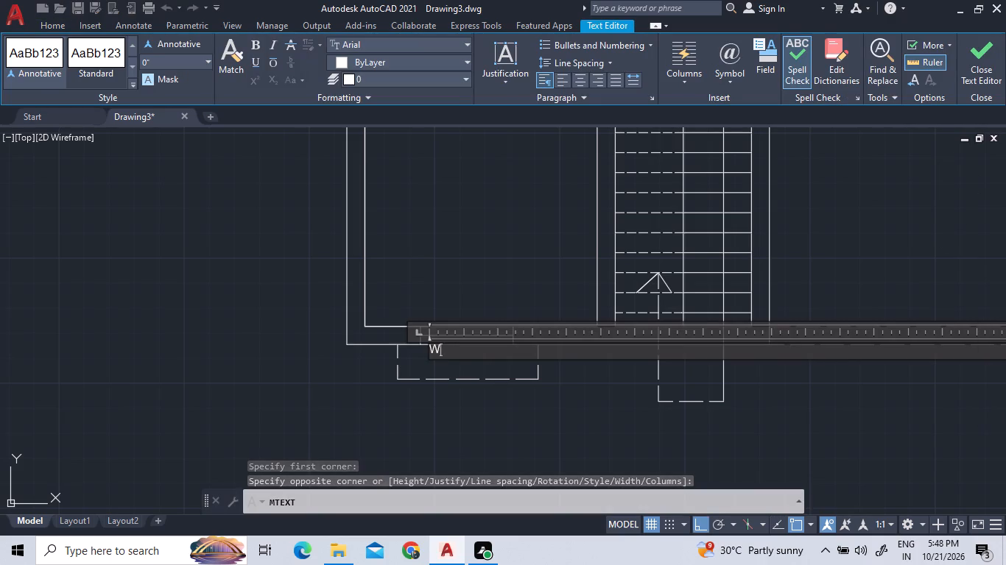
pyautogui.click(211, 63)
pyautogui.click(180, 159)
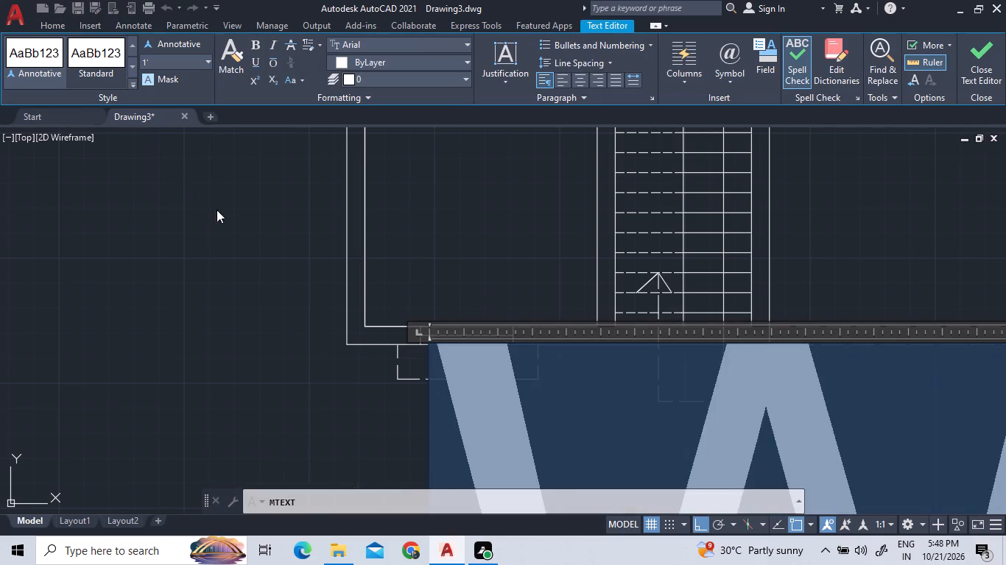
pyautogui.click(217, 227)
# Add the multiline text label PORCH with a height of 1' in the upper part of the large lower-right space.
pyautogui.scroll(-1, 401, 459)
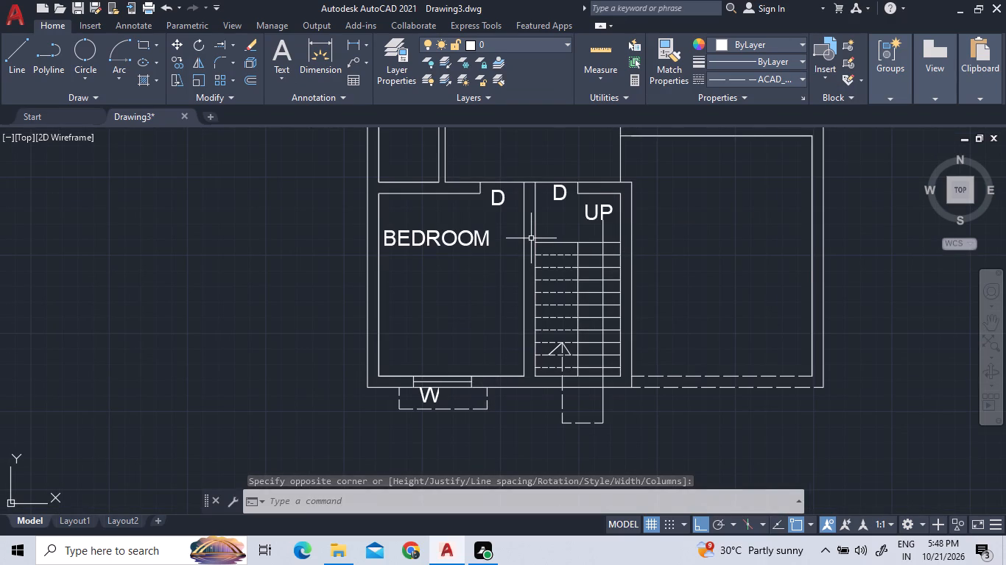
pyautogui.moveTo(787, 271); pyautogui.dragTo(660, 283, button='middle')
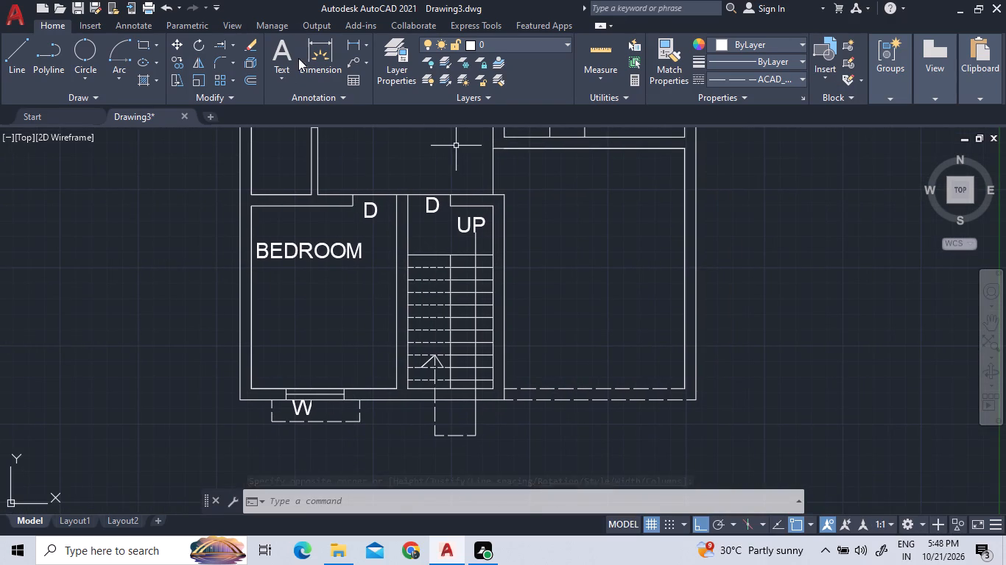
pyautogui.click(284, 52)
pyautogui.click(532, 197)
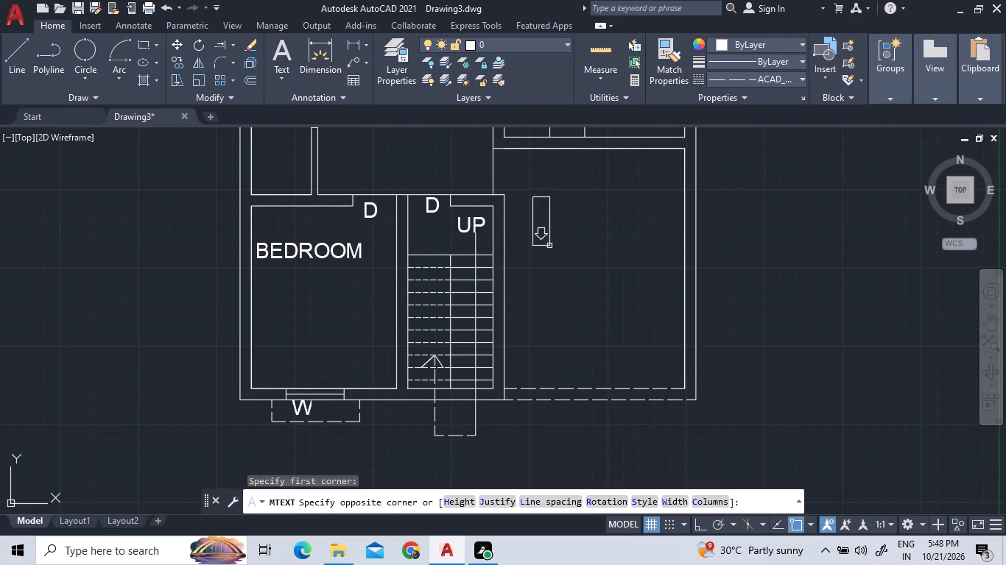
pyautogui.click(646, 299)
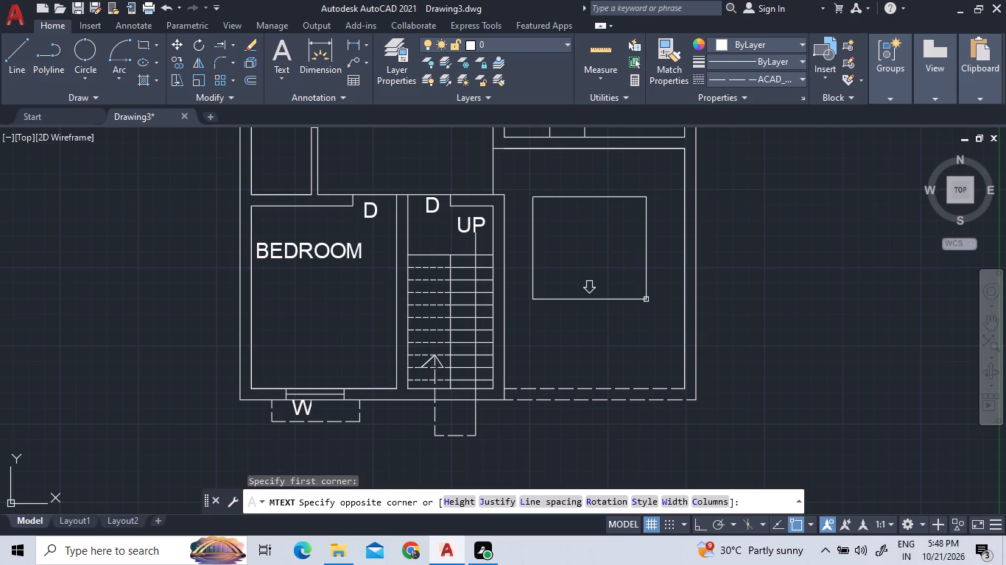
pyautogui.write('PO')
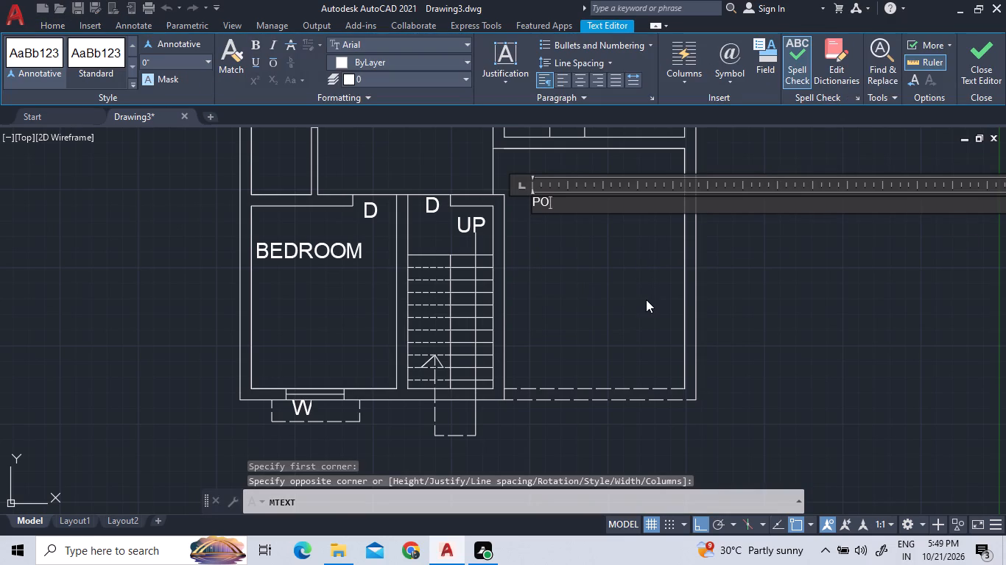
pyautogui.write('RCH')
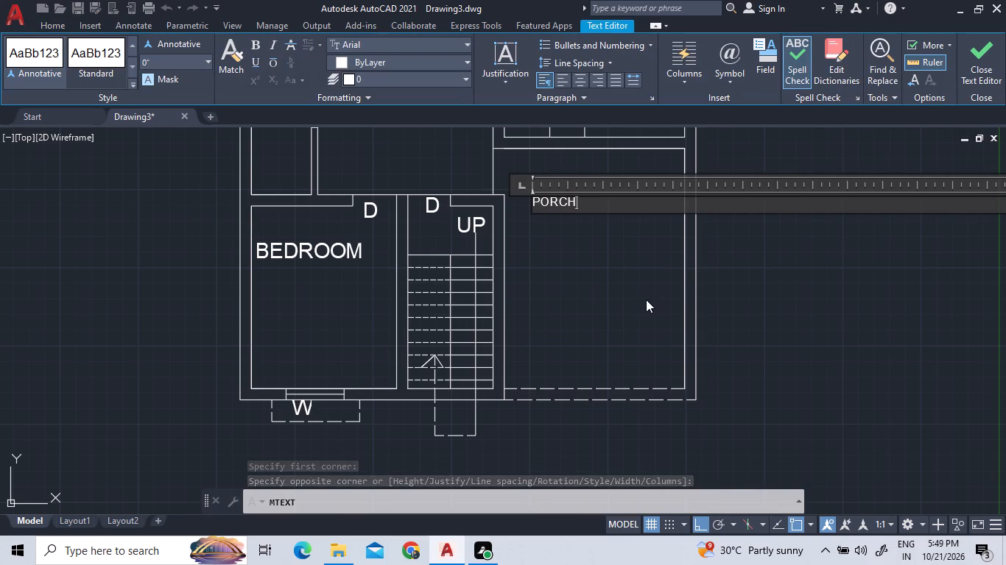
pyautogui.doubleClick(633, 208)
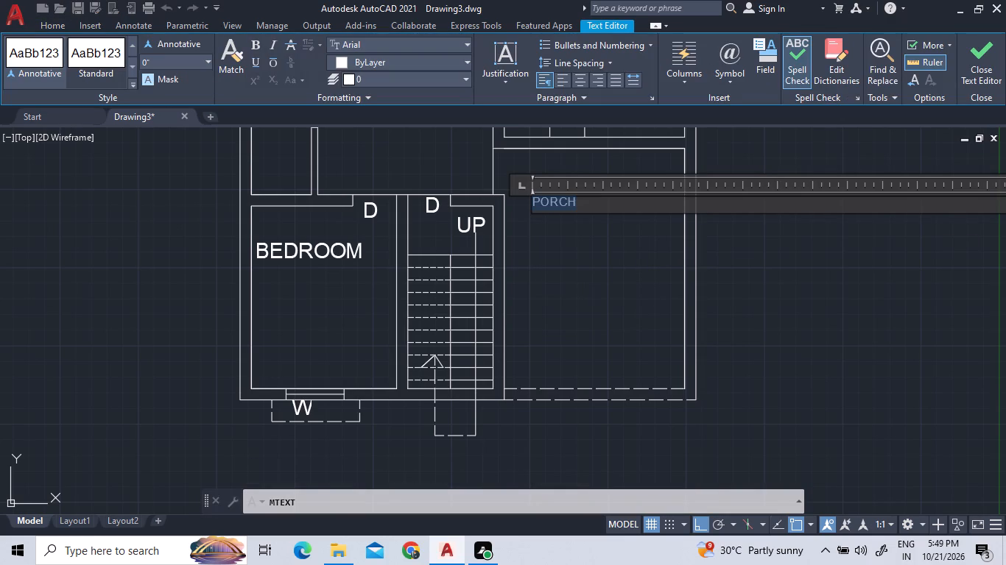
pyautogui.click(210, 60)
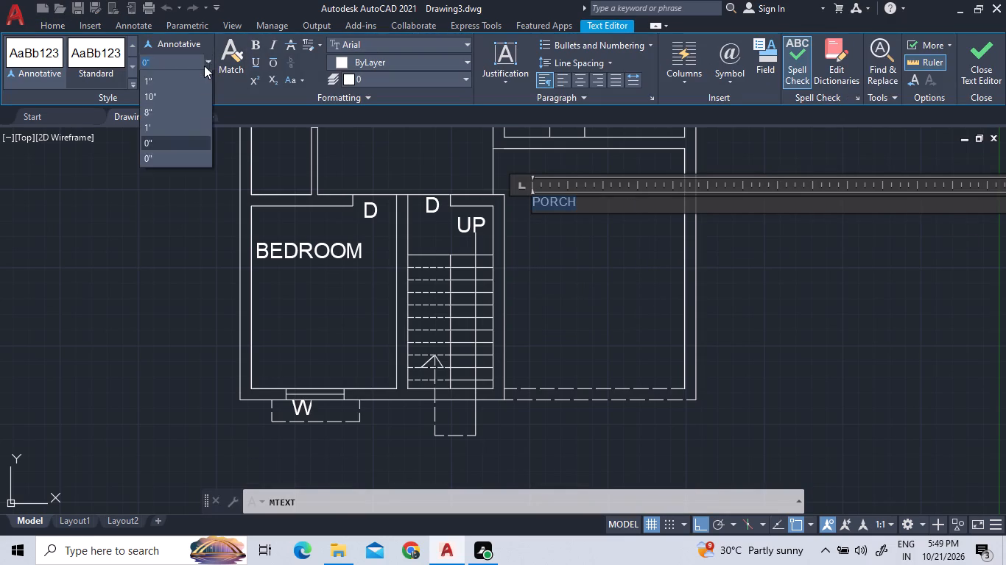
pyautogui.click(175, 157)
pyautogui.click(198, 241)
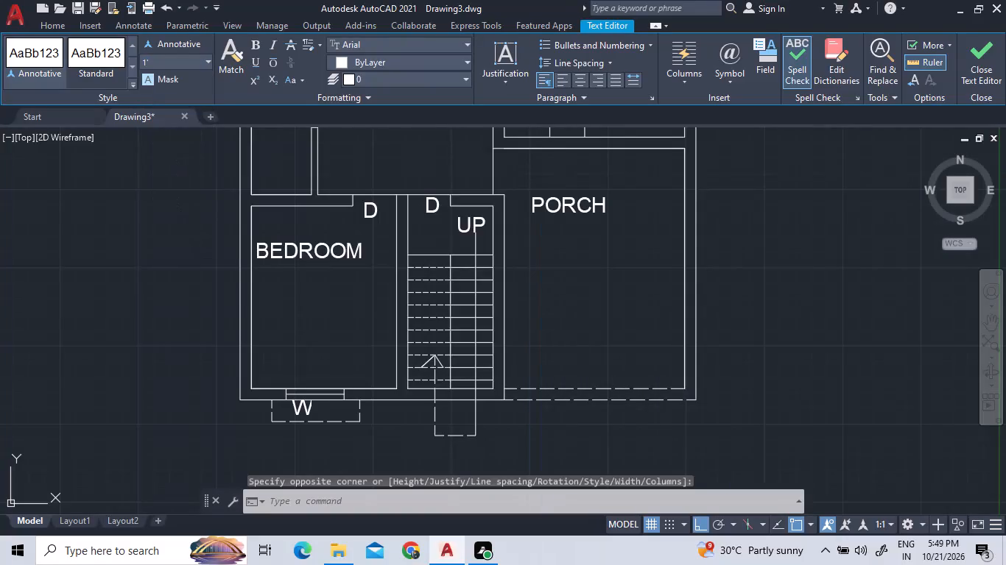
# Add a horizontal linear dimension across the bedroom's inner width, placed in the lower part of the room.
pyautogui.scroll(-2, 415, 408)
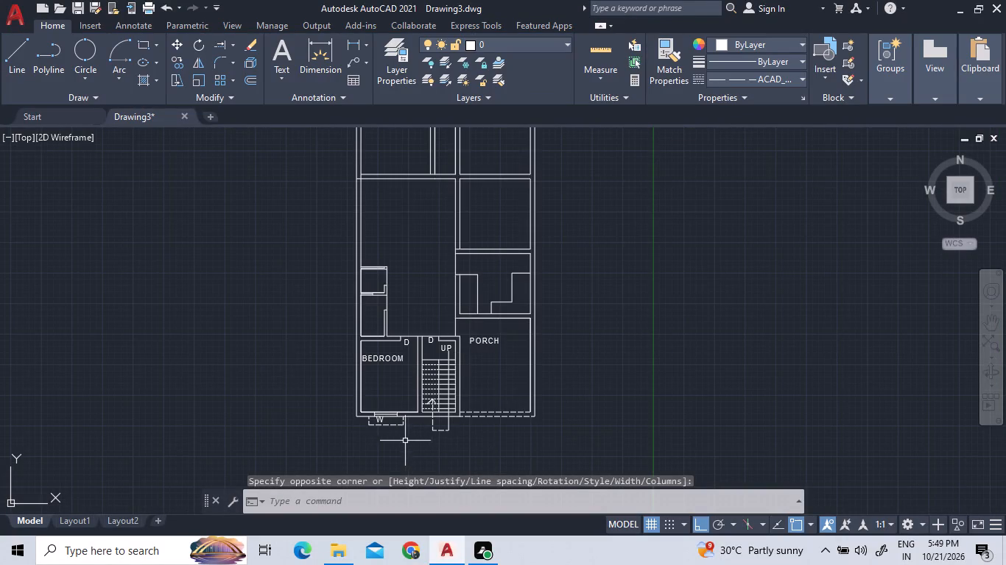
pyautogui.scroll(2, 402, 439)
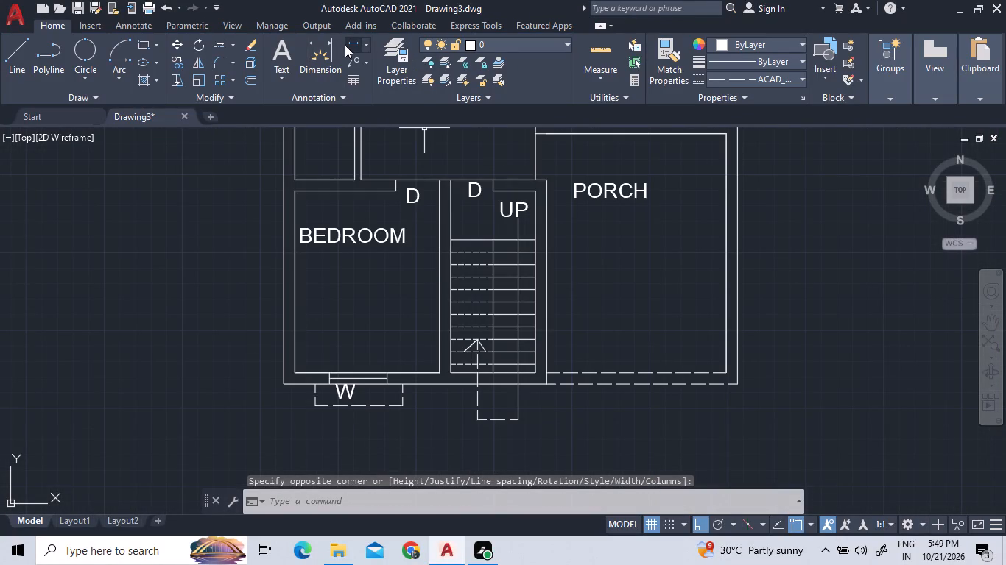
pyautogui.click(345, 45)
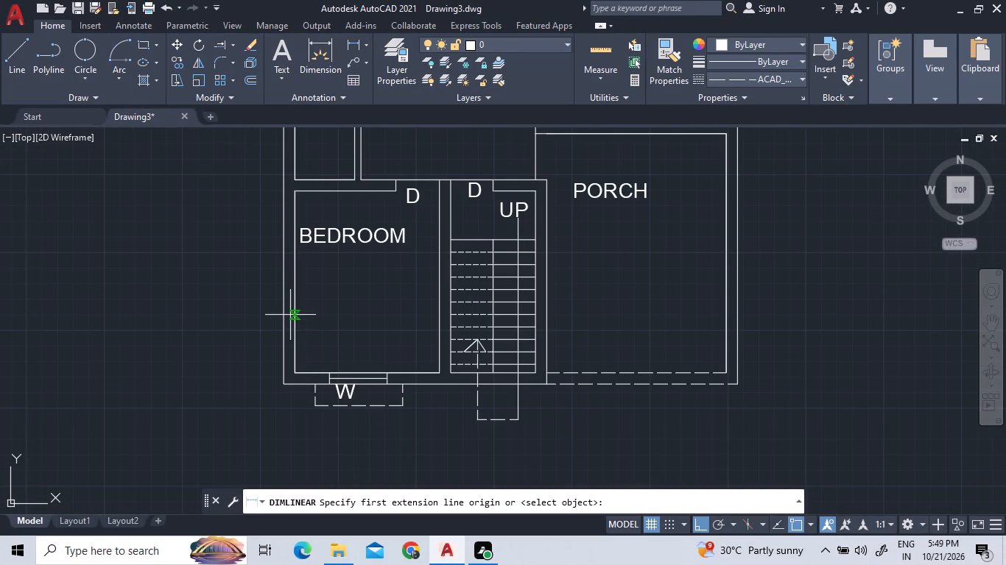
pyautogui.click(295, 316)
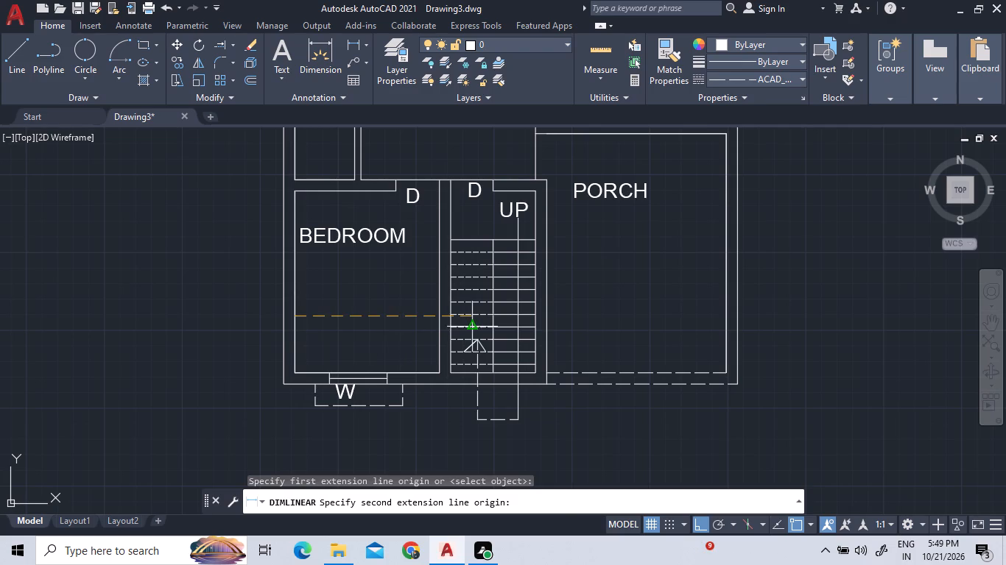
pyautogui.click(440, 317)
pyautogui.click(440, 330)
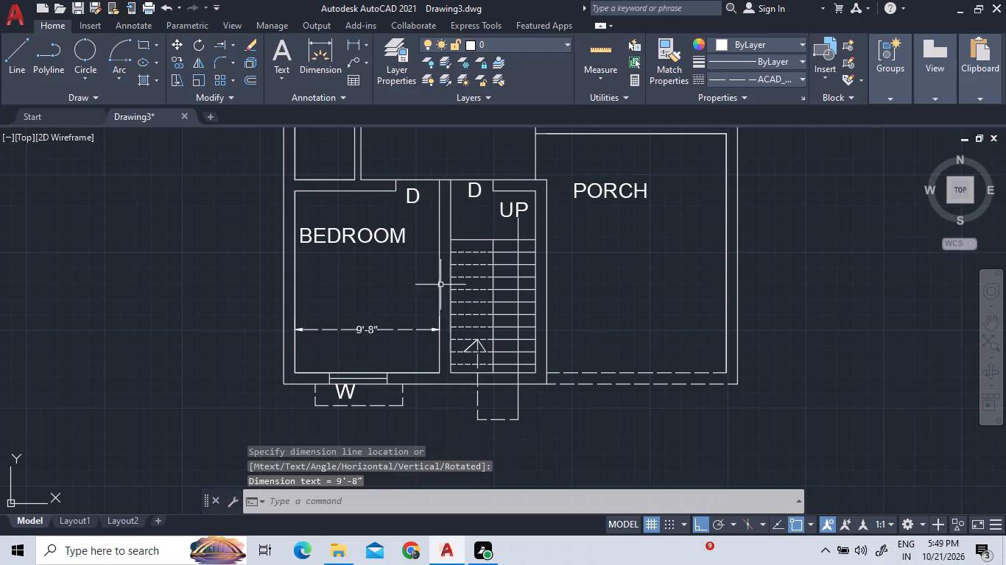
# Add a vertical linear dimension between the inner faces of the bedroom's top and bottom walls.
pyautogui.click(348, 47)
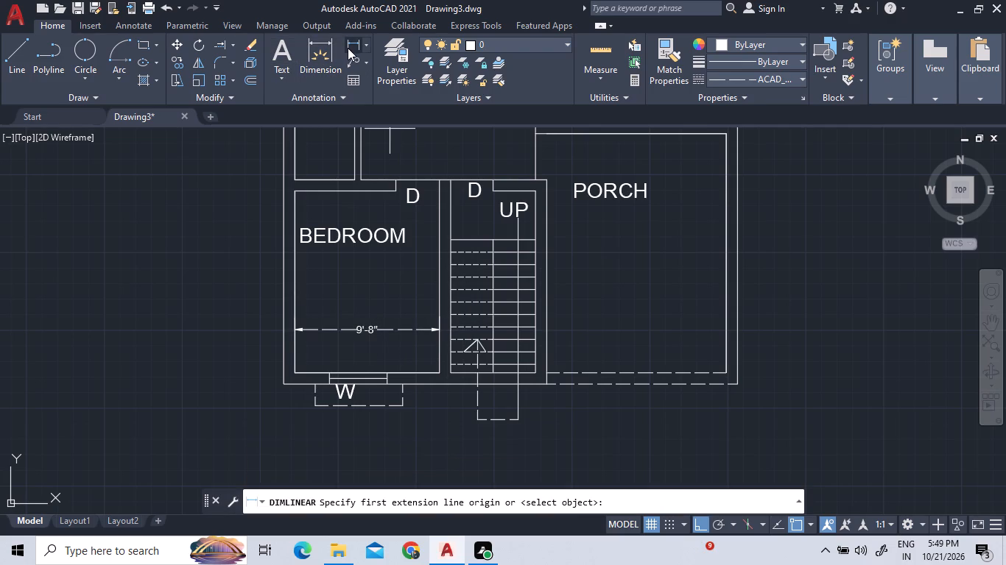
pyautogui.click(364, 193)
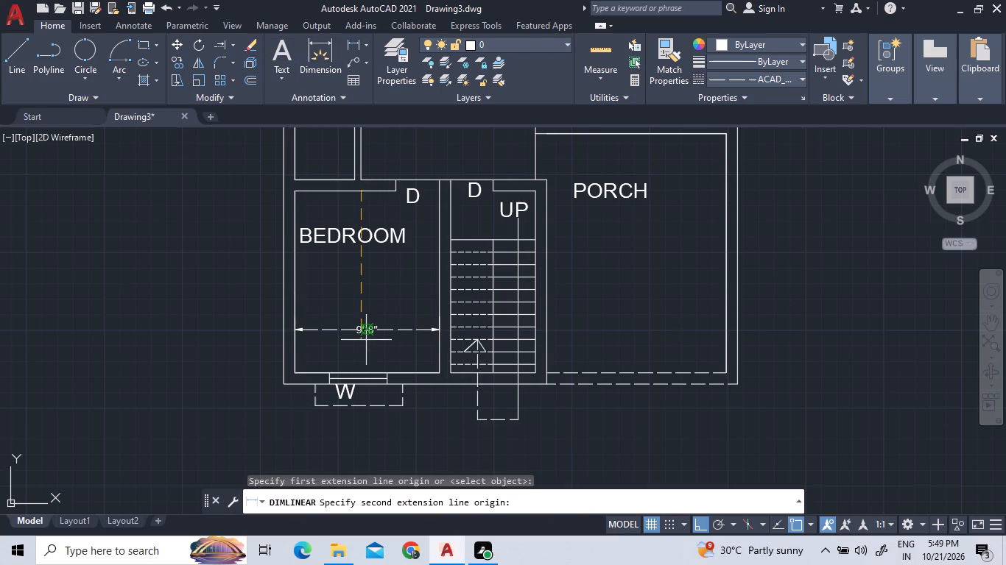
pyautogui.scroll(3, 364, 368)
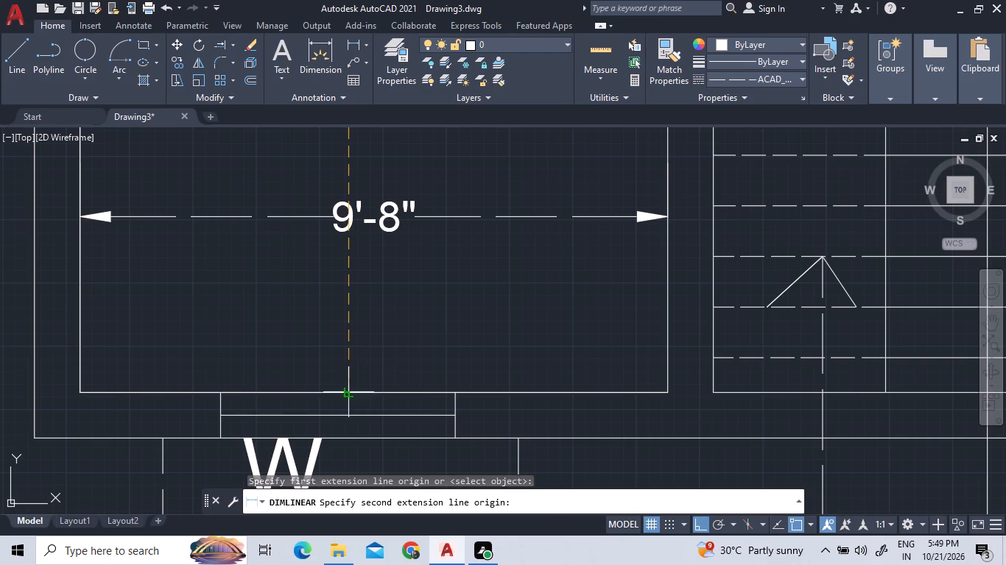
pyautogui.click(342, 392)
pyautogui.click(295, 375)
# Change the linetype of both bedroom dimensions to ByLayer.
pyautogui.scroll(-2, 327, 377)
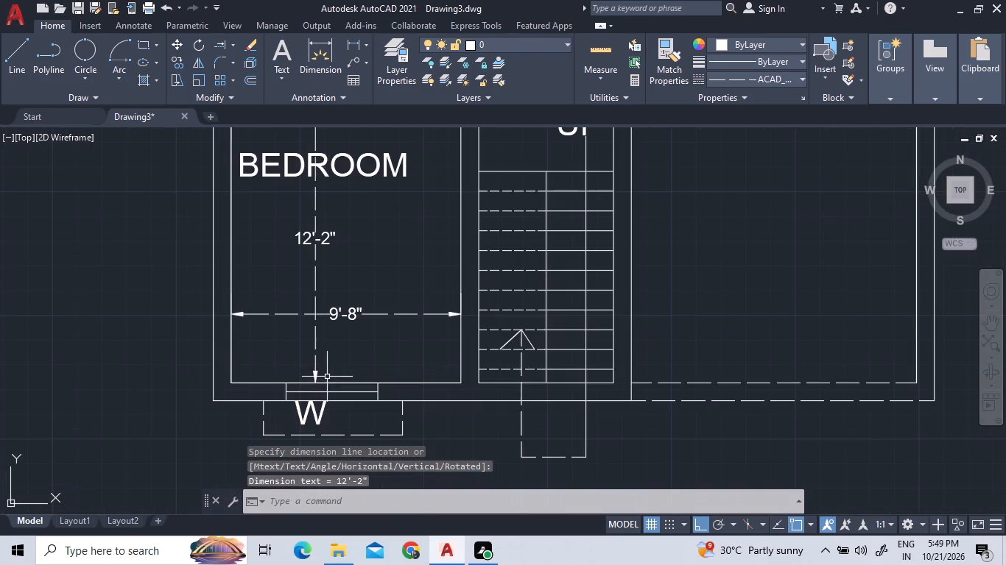
pyautogui.click(349, 270)
pyautogui.click(296, 269)
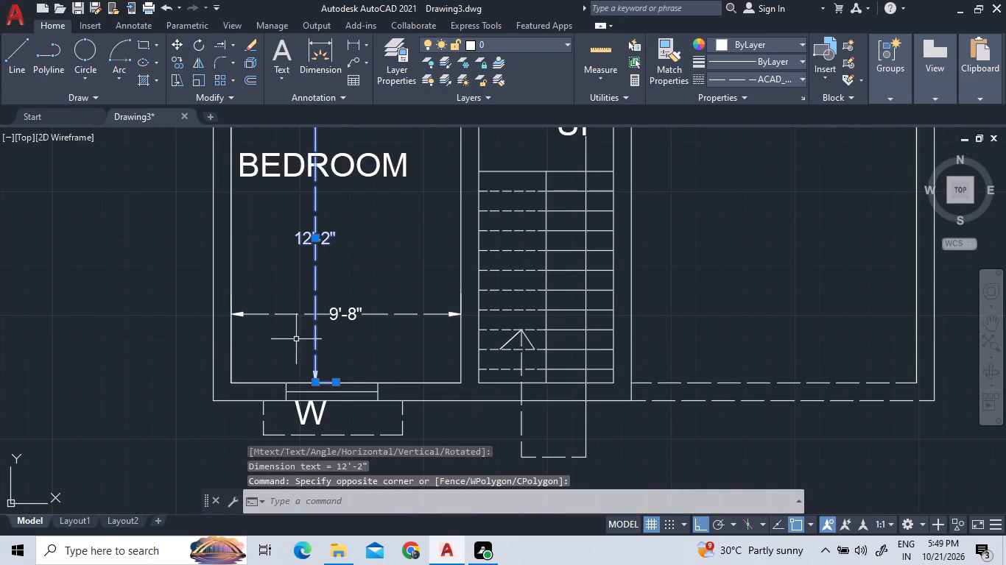
pyautogui.moveTo(296, 339); pyautogui.dragTo(298, 330)
pyautogui.click(285, 271)
pyautogui.click(752, 74)
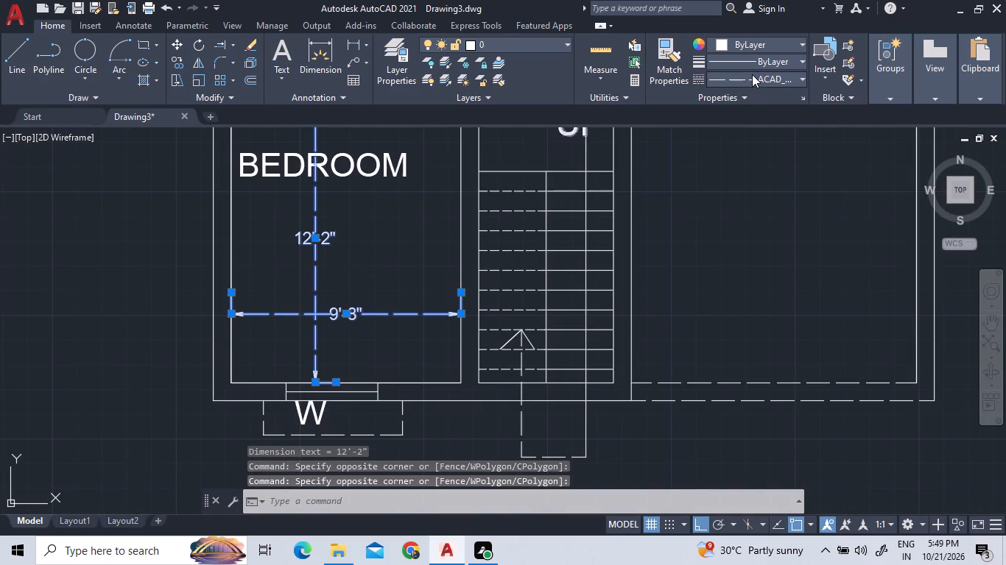
pyautogui.click(755, 90)
pyautogui.scroll(-1, 521, 369)
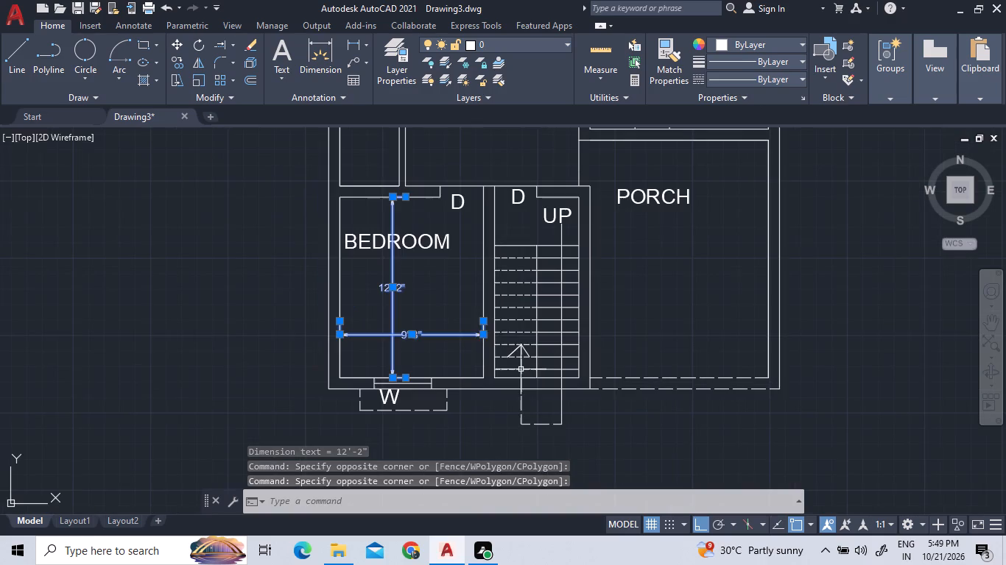
pyautogui.press('Escape')
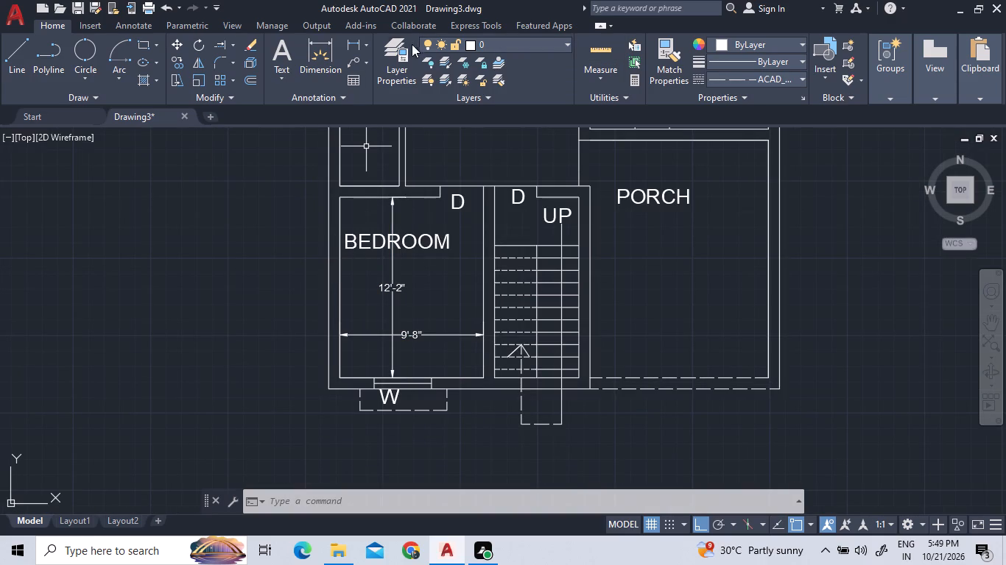
# Set the current linetype for new objects to ByLayer.
pyautogui.click(754, 79)
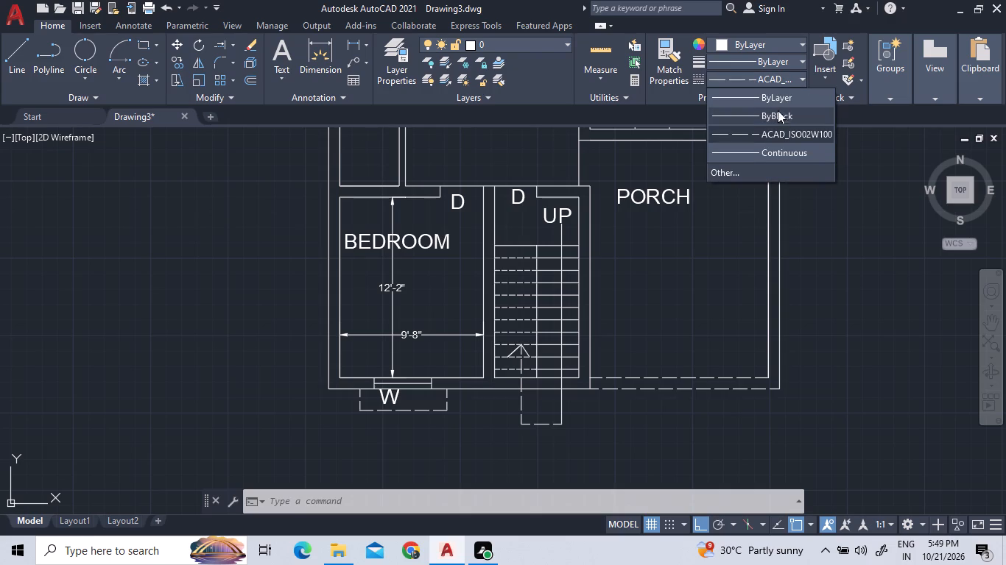
pyautogui.click(778, 99)
# Add a vertical linear dimension from the porch's top wall to the inner dashed line at its bottom edge.
pyautogui.click(355, 45)
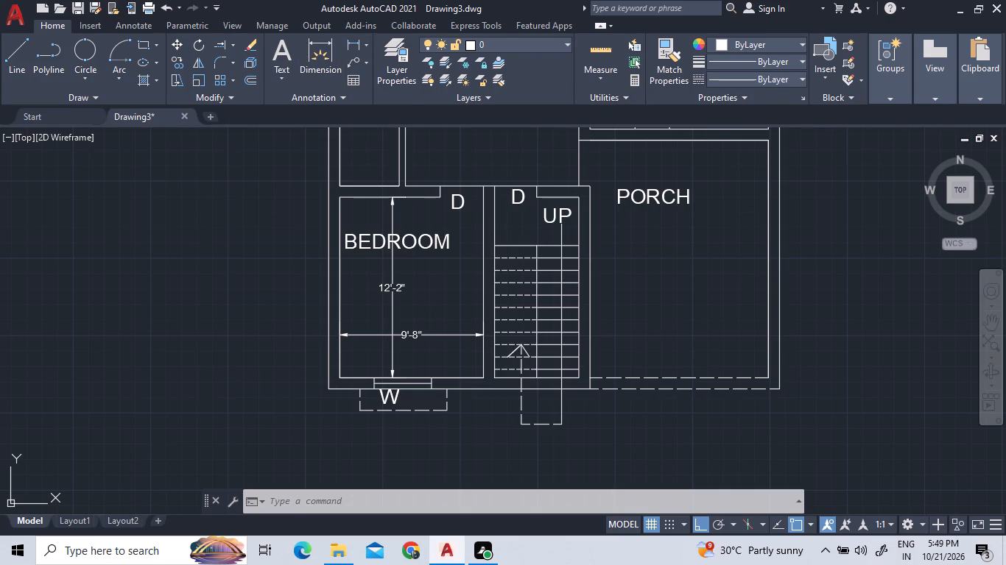
pyautogui.click(711, 140)
pyautogui.click(709, 377)
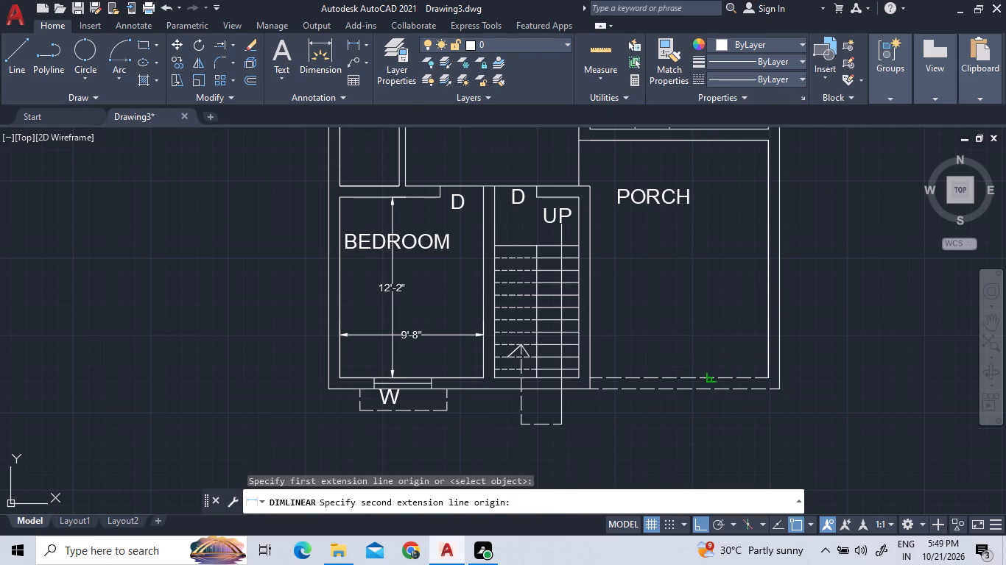
pyautogui.click(720, 377)
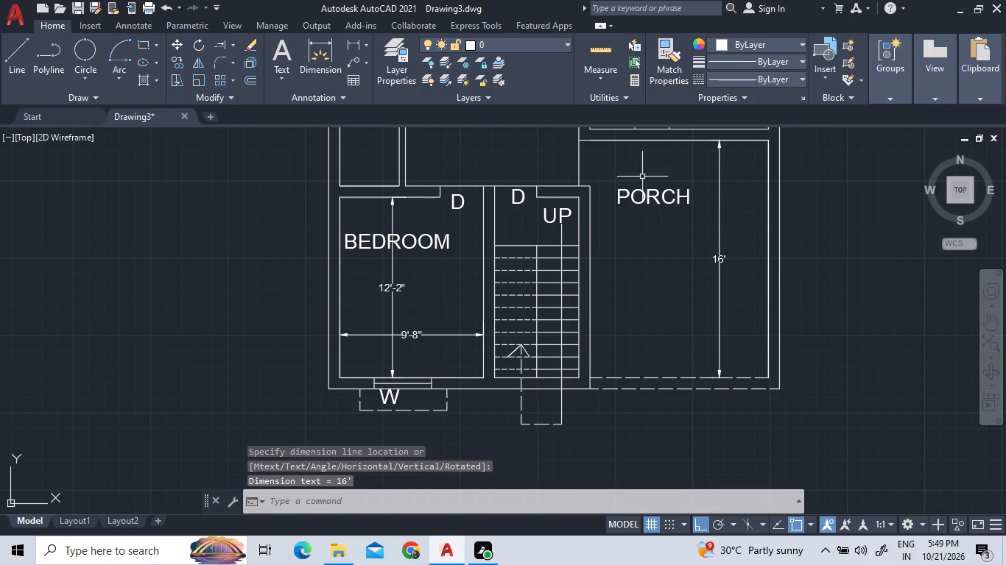
# Add a horizontal linear dimension across the porch's inner width, placed just below the PORCH label.
pyautogui.click(353, 38)
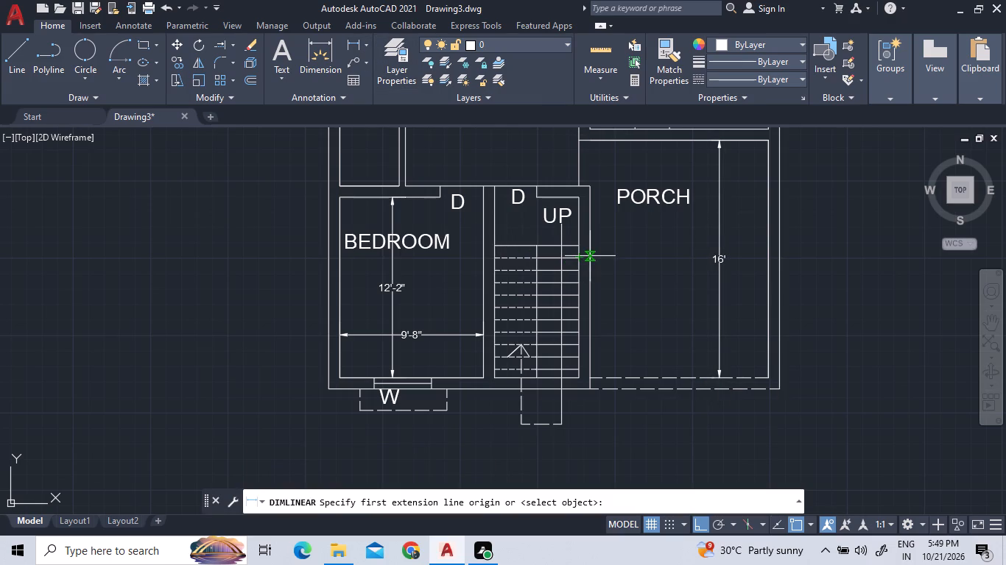
pyautogui.click(590, 256)
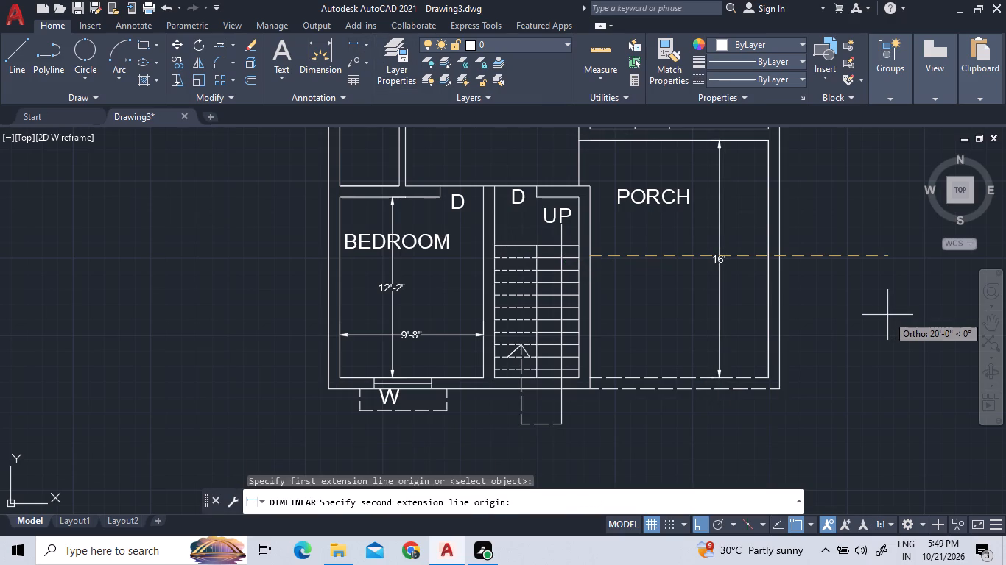
pyautogui.click(773, 255)
pyautogui.click(776, 238)
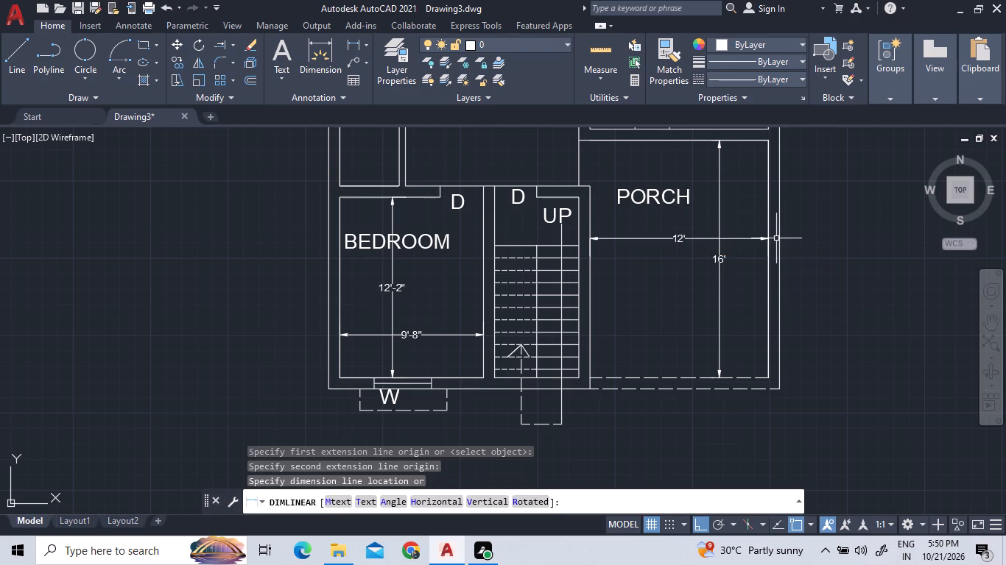
# With Ortho off, copy the D label beside UP to the porch doorway, both small-room doorways and the entrance of the room above the porch.
pyautogui.scroll(-1, 757, 349)
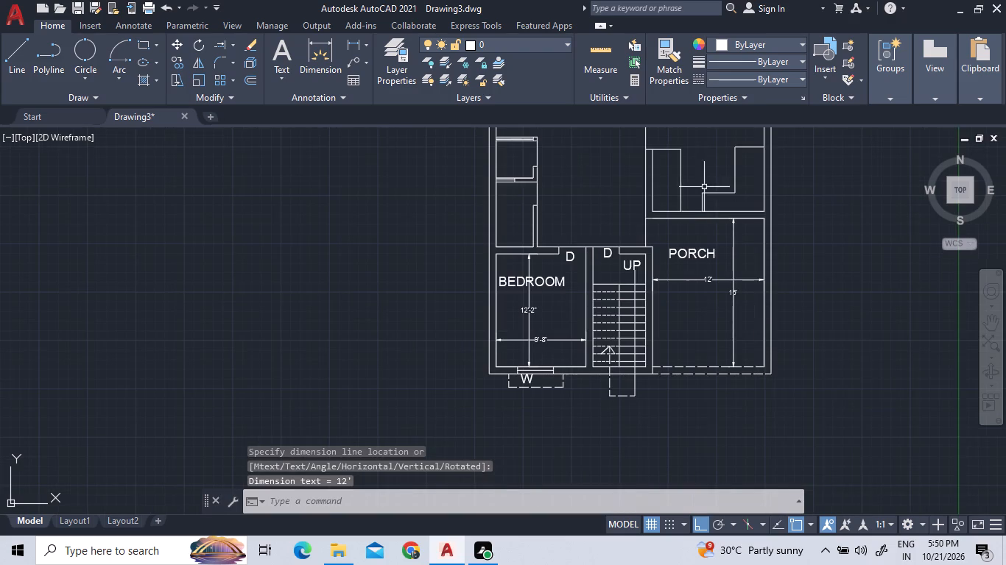
pyautogui.moveTo(704, 165); pyautogui.dragTo(690, 318, button='middle')
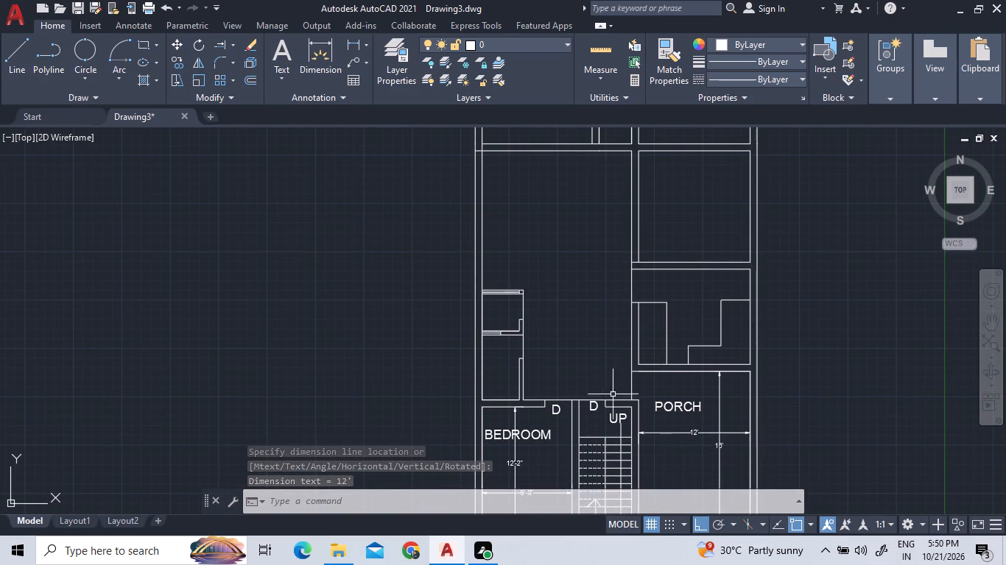
pyautogui.scroll(1, 597, 412)
pyautogui.click(597, 408)
pyautogui.rightClick(593, 399)
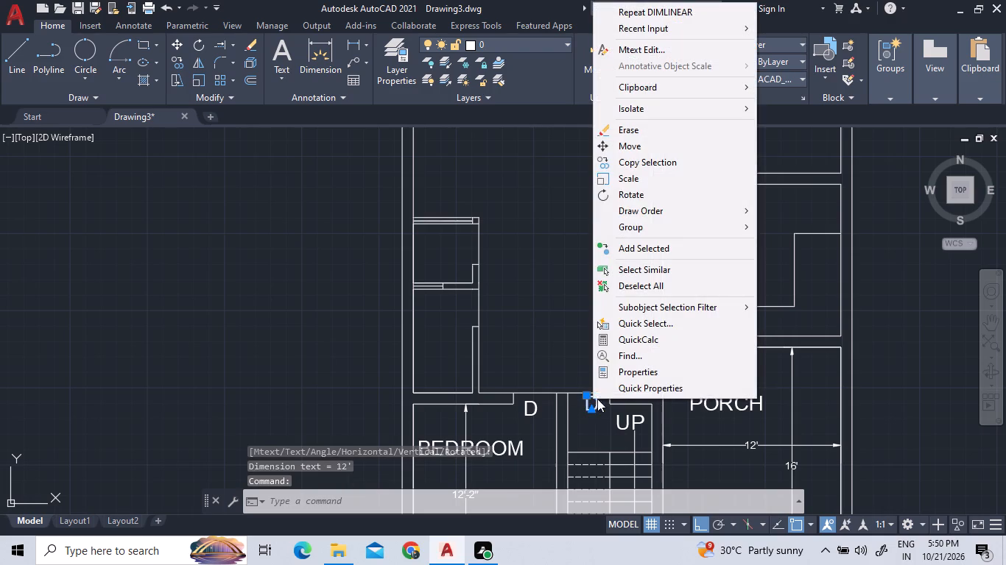
pyautogui.click(670, 159)
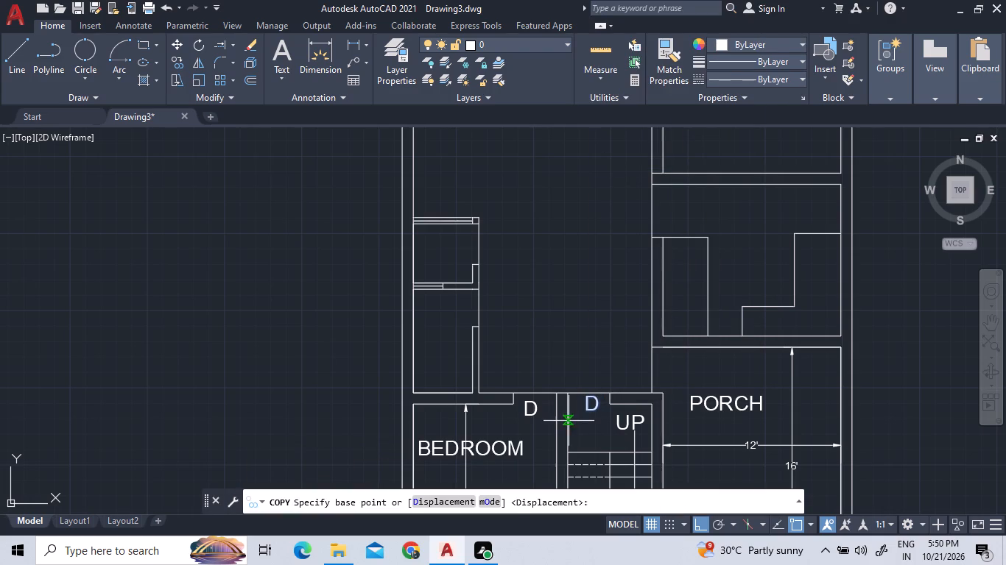
pyautogui.click(588, 407)
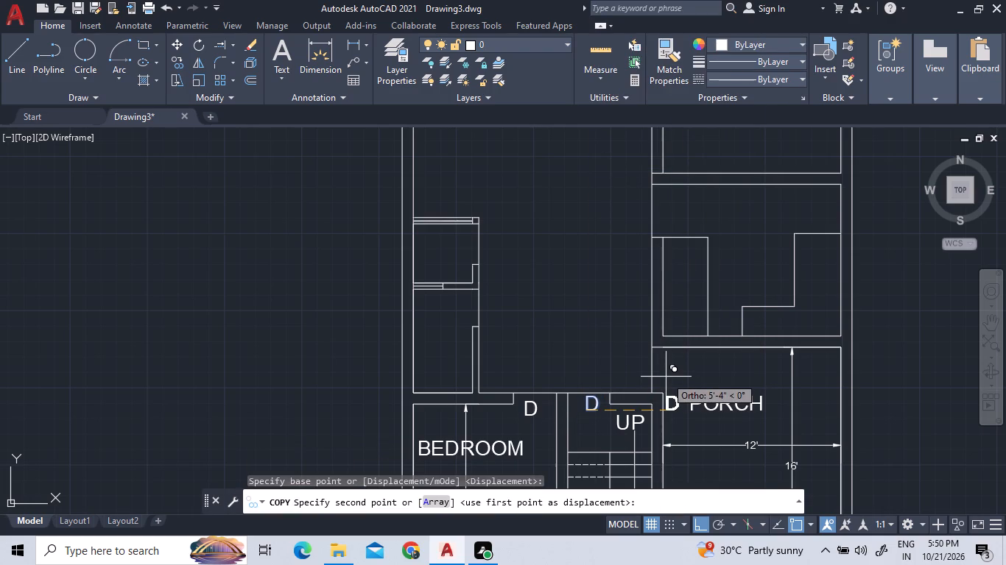
pyautogui.press('F8')
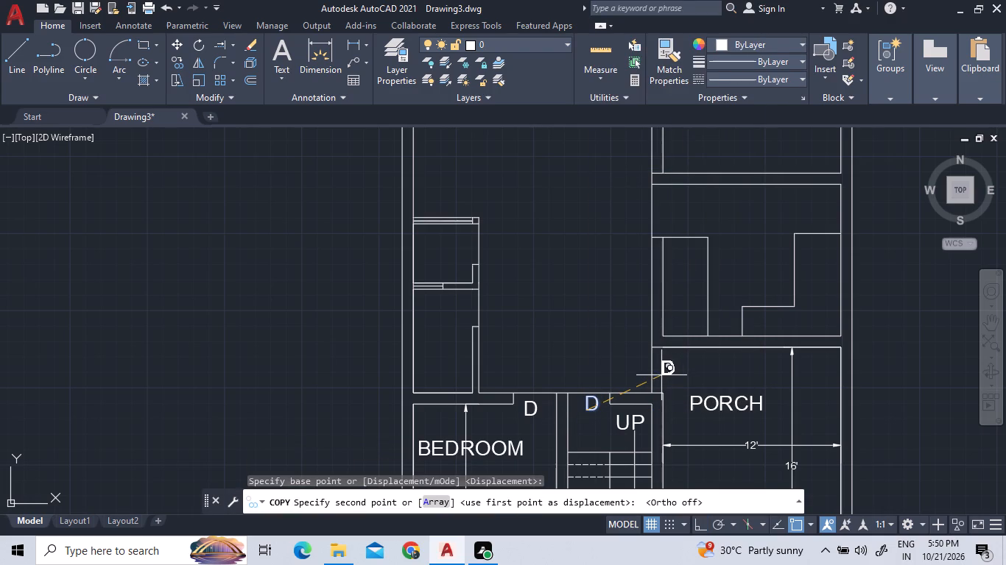
pyautogui.click(658, 375)
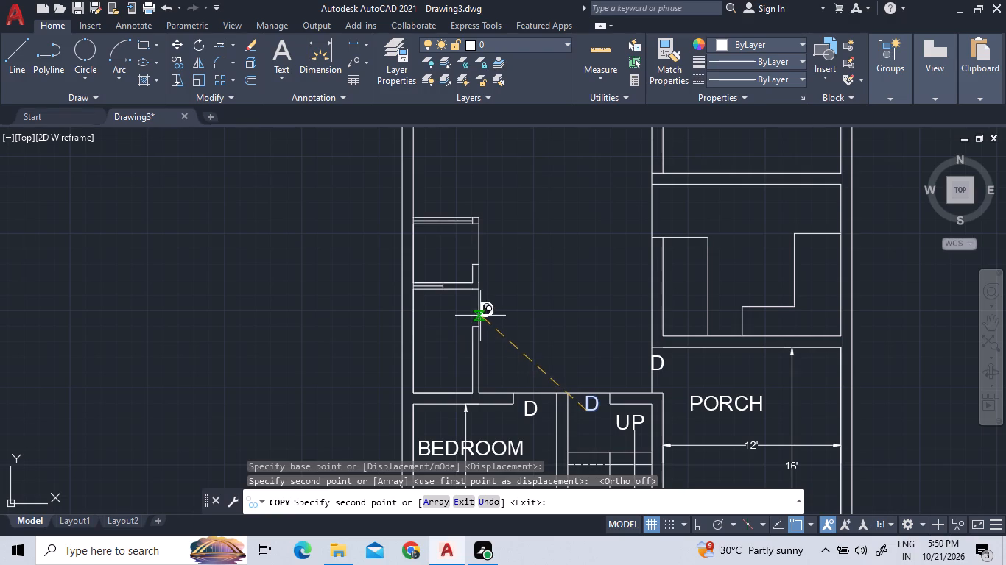
pyautogui.click(459, 314)
pyautogui.click(462, 255)
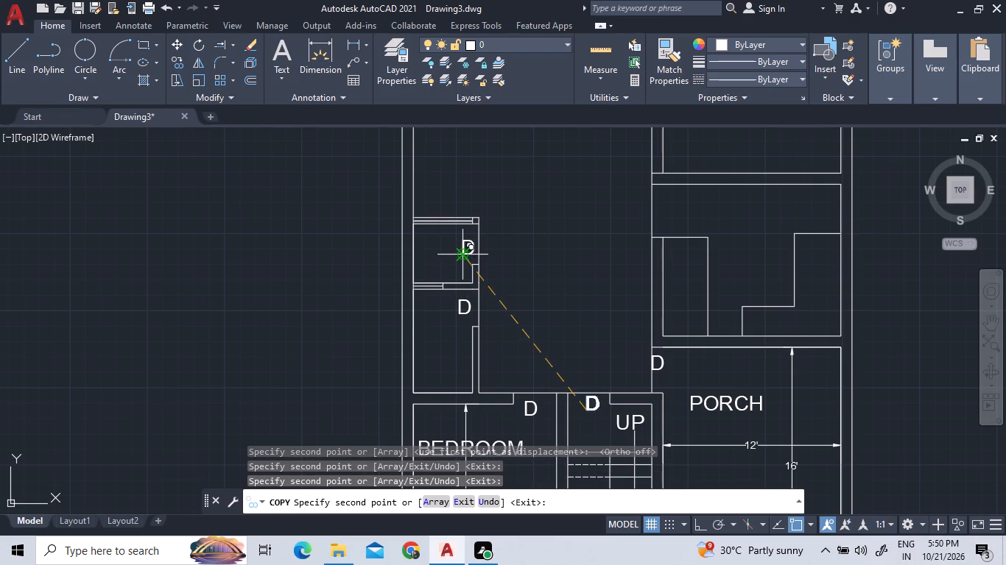
pyautogui.click(667, 213)
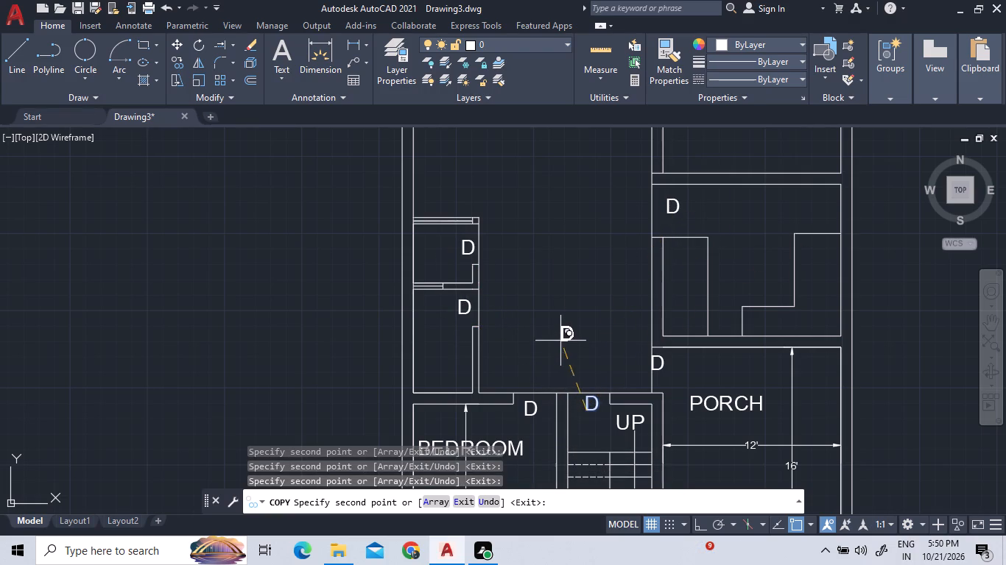
pyautogui.rightClick(557, 305)
pyautogui.click(567, 308)
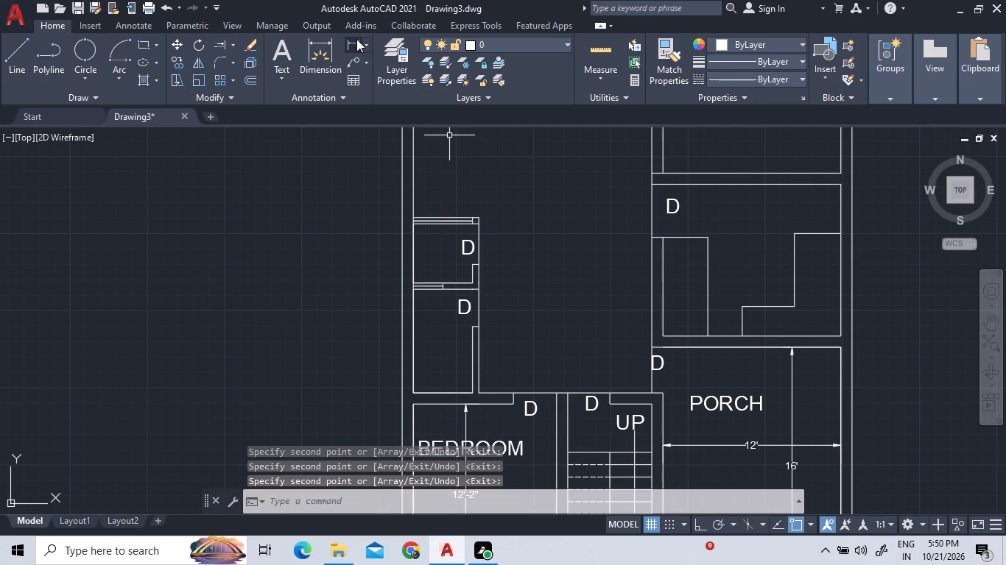
# Add a horizontal linear dimension across the inner width of the small room directly above the bedroom.
pyautogui.click(356, 39)
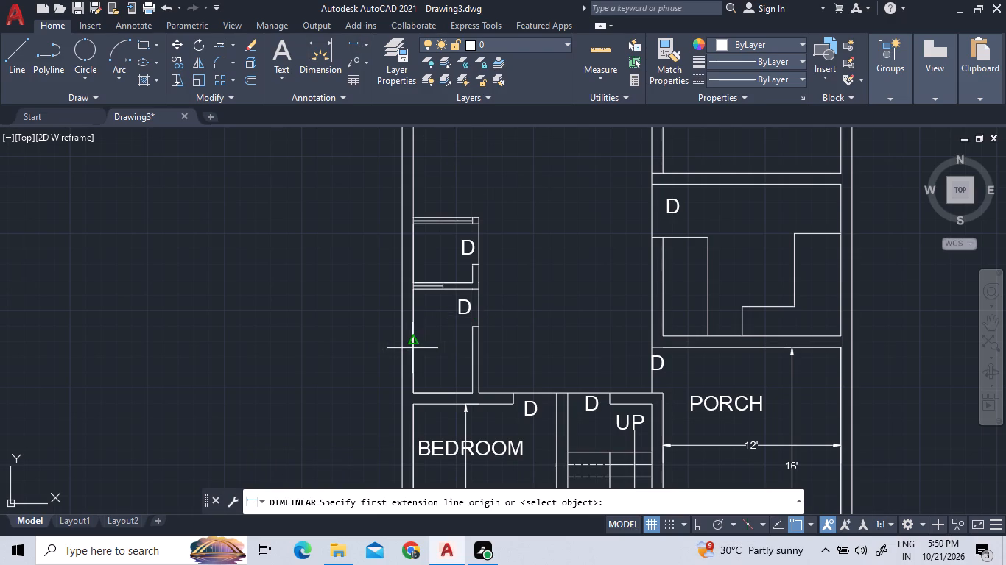
pyautogui.click(414, 340)
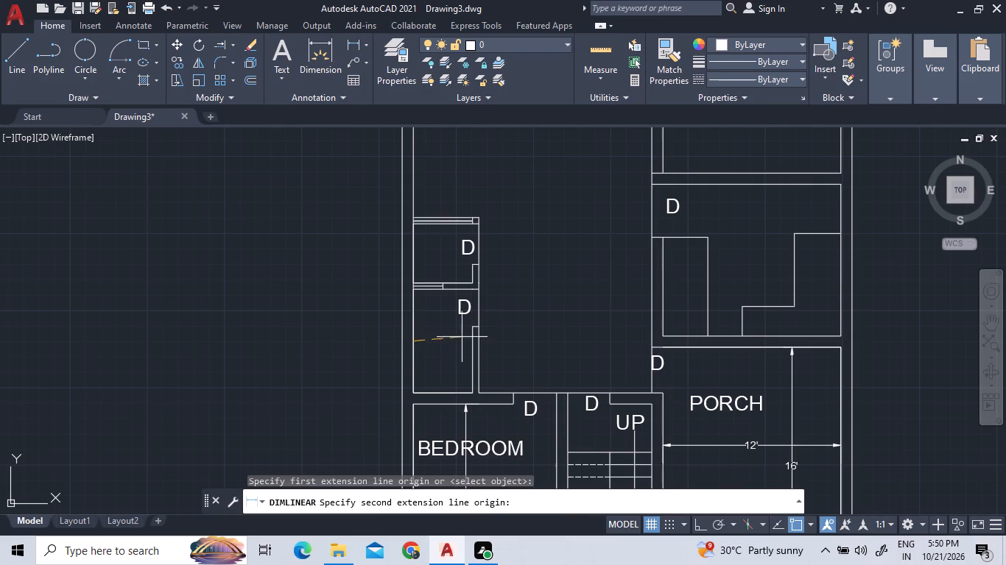
pyautogui.click(470, 337)
pyautogui.click(470, 337)
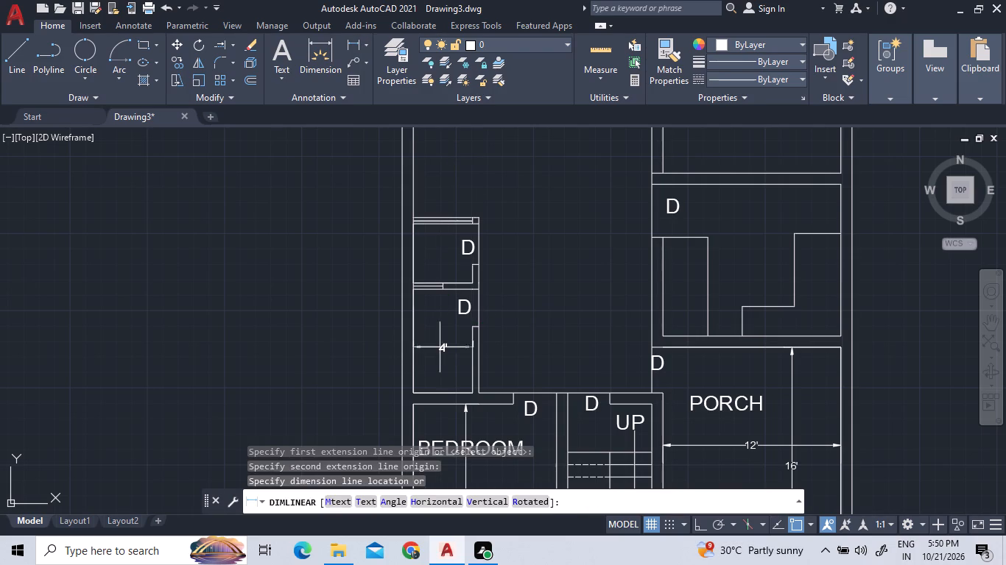
pyautogui.click(443, 342)
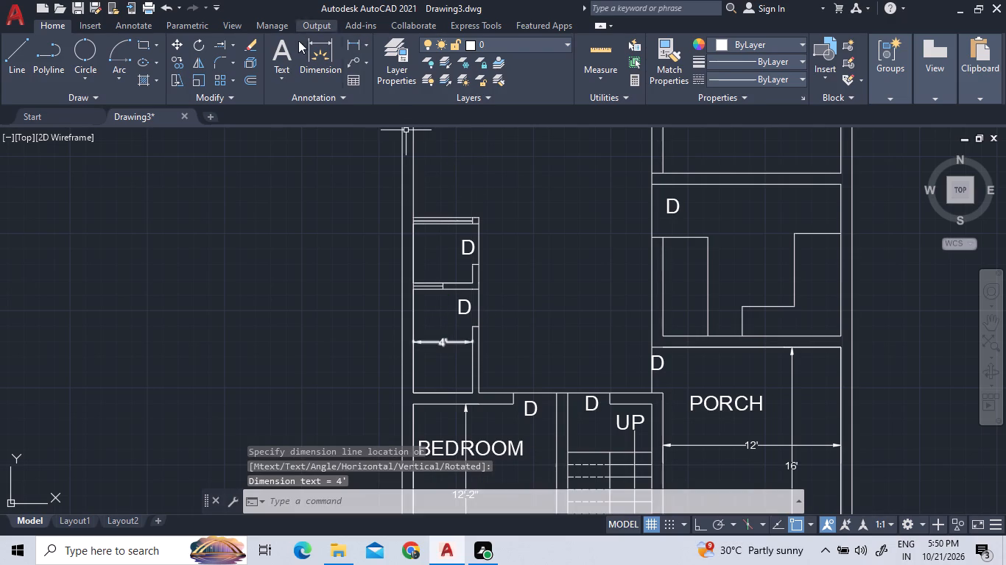
# Add a vertical linear dimension between the top and bottom inner walls of the small room above the bedroom.
pyautogui.click(348, 44)
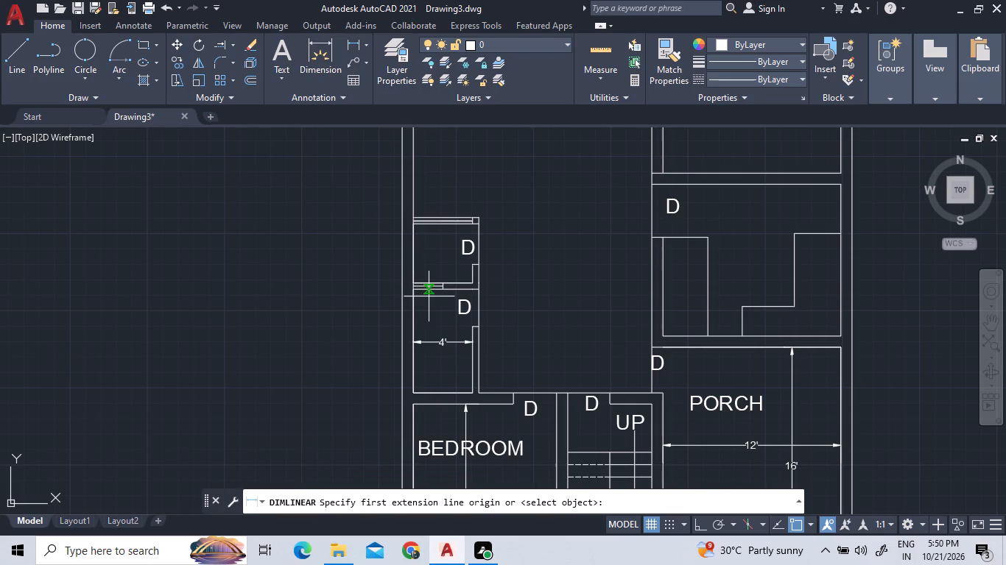
pyautogui.scroll(4, 428, 304)
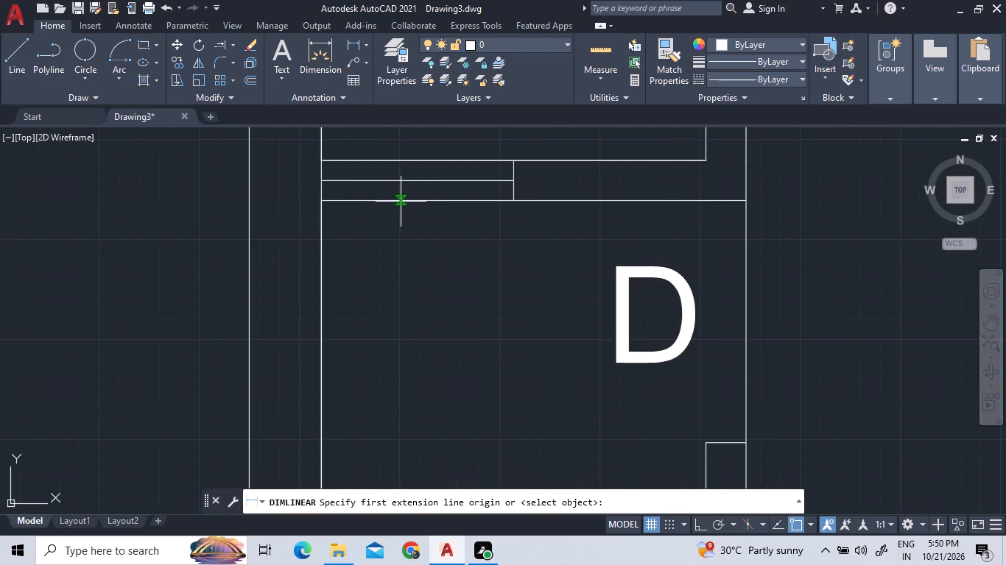
pyautogui.click(401, 200)
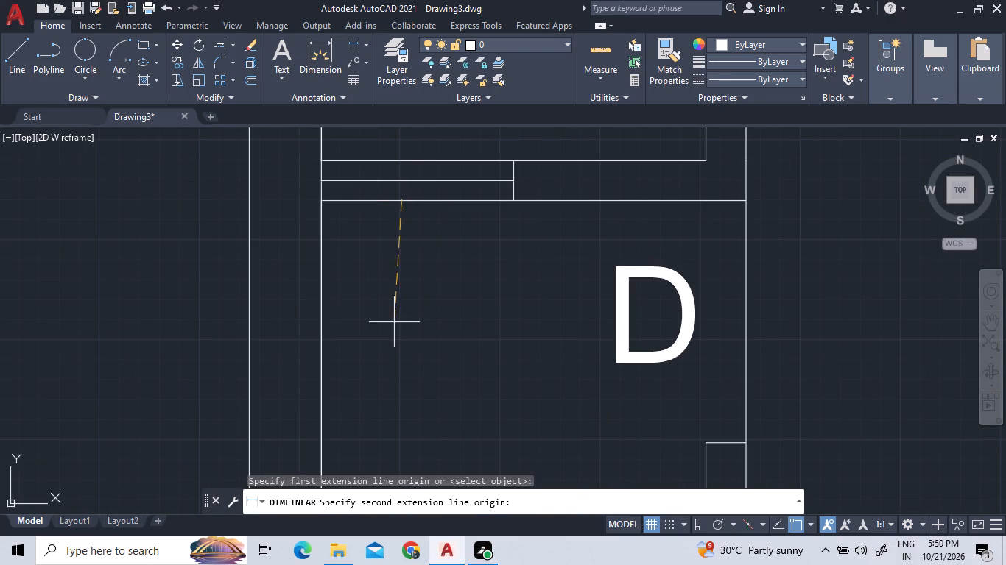
pyautogui.scroll(-4, 394, 321)
pyautogui.scroll(2, 409, 425)
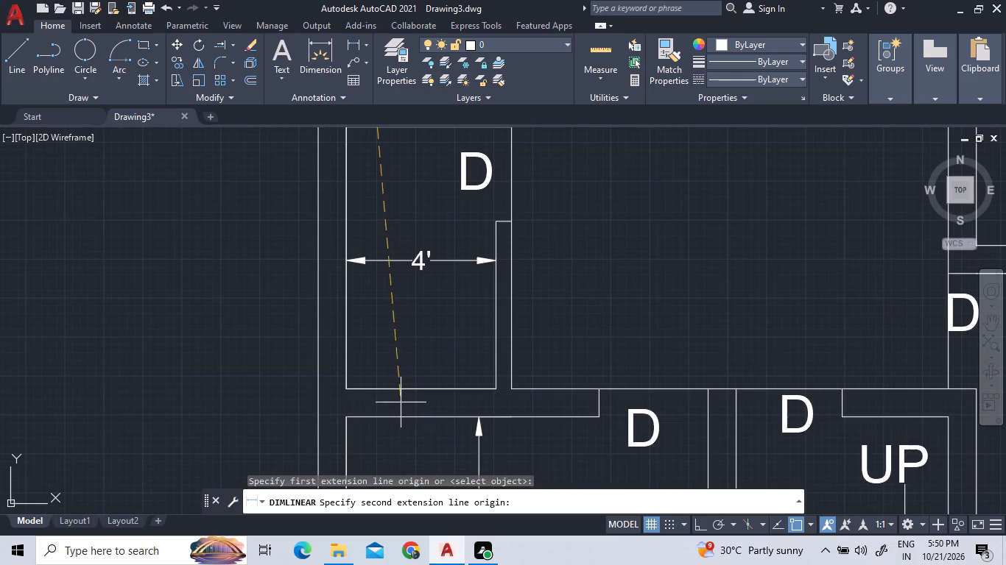
pyautogui.click(381, 391)
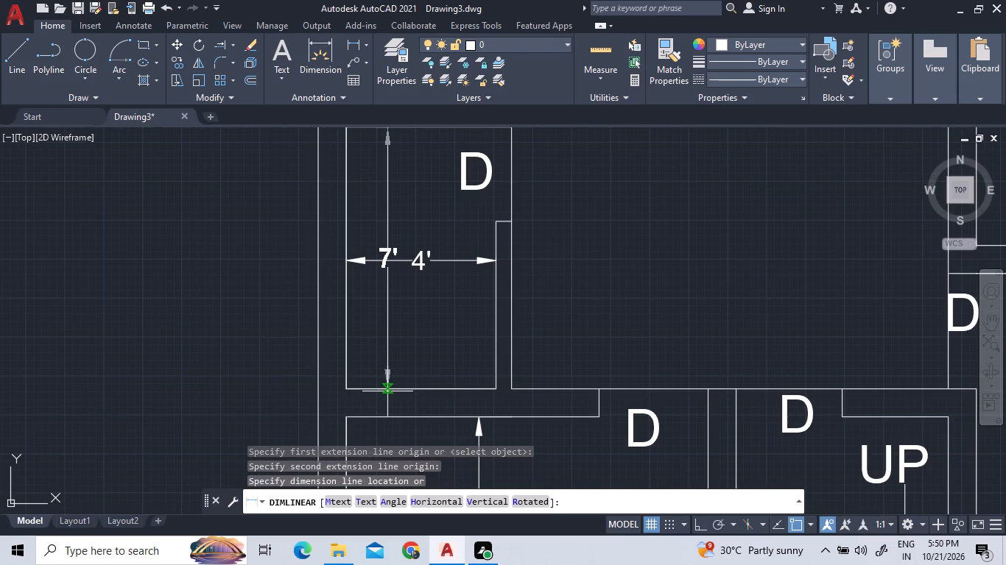
pyautogui.click(387, 391)
# Add a horizontal linear dimension across the central hall, from the small room's door-jamb corner to the opposite wall.
pyautogui.scroll(-1, 420, 390)
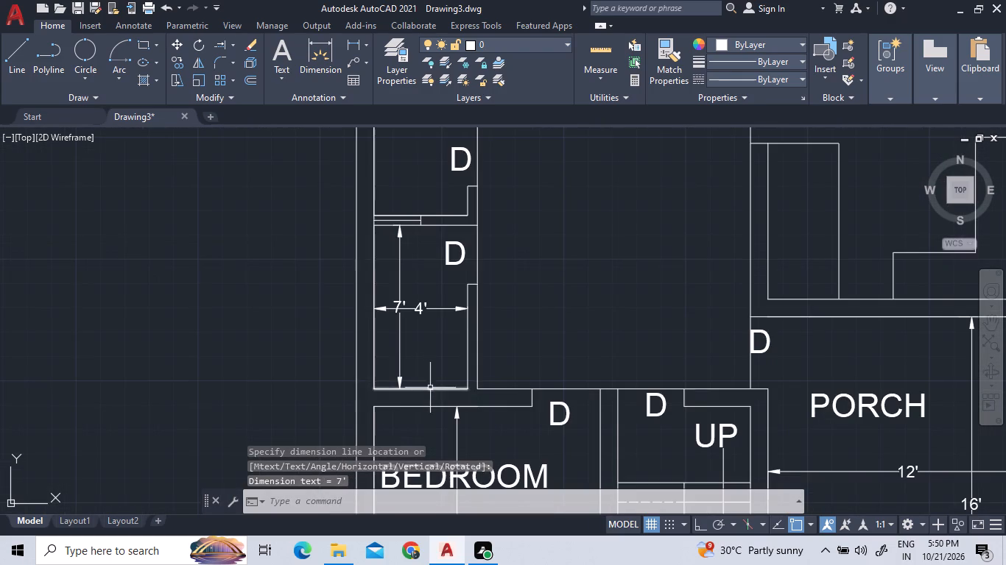
pyautogui.moveTo(770, 280); pyautogui.dragTo(502, 287, button='middle')
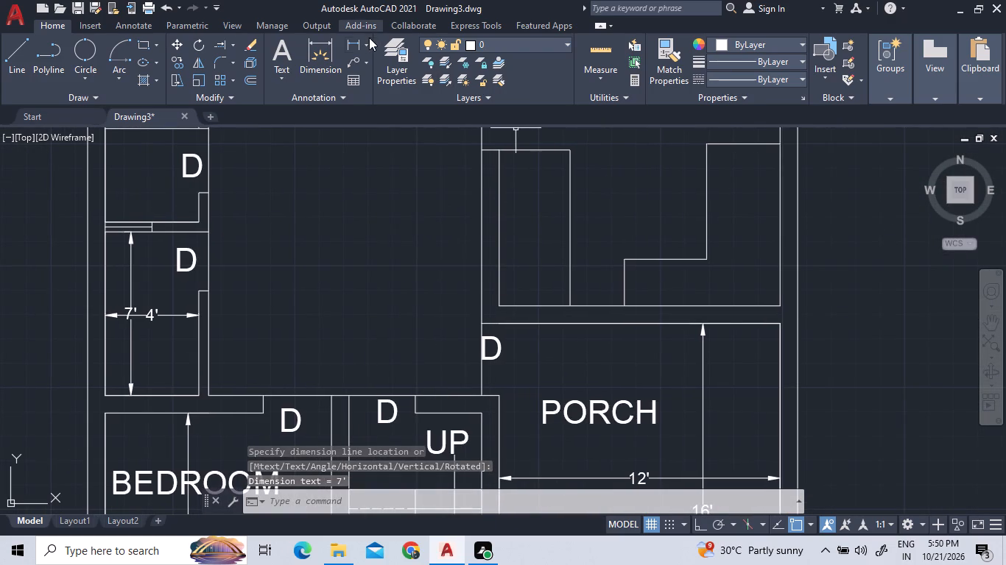
pyautogui.click(354, 41)
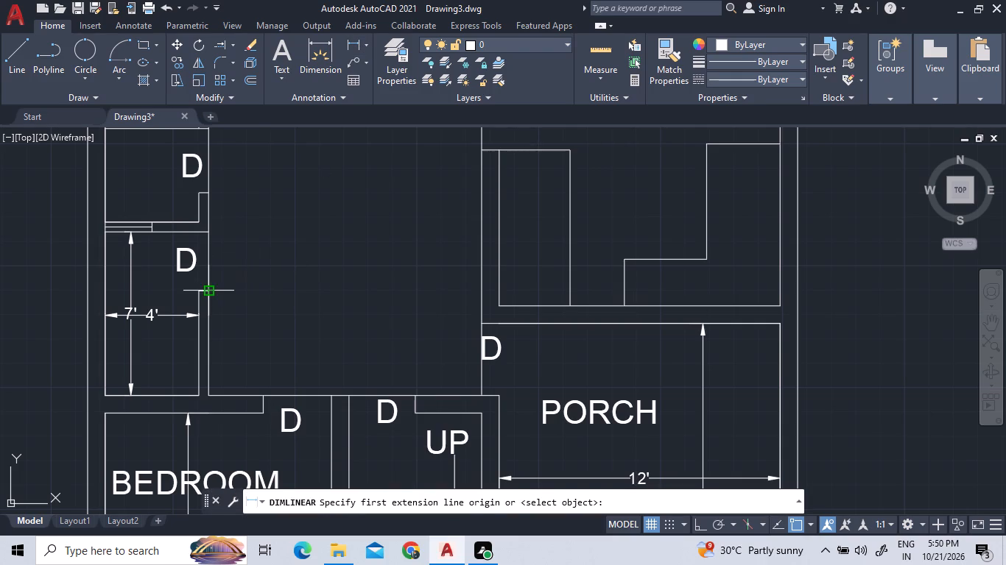
pyautogui.moveTo(208, 288); pyautogui.dragTo(230, 291)
pyautogui.click(482, 293)
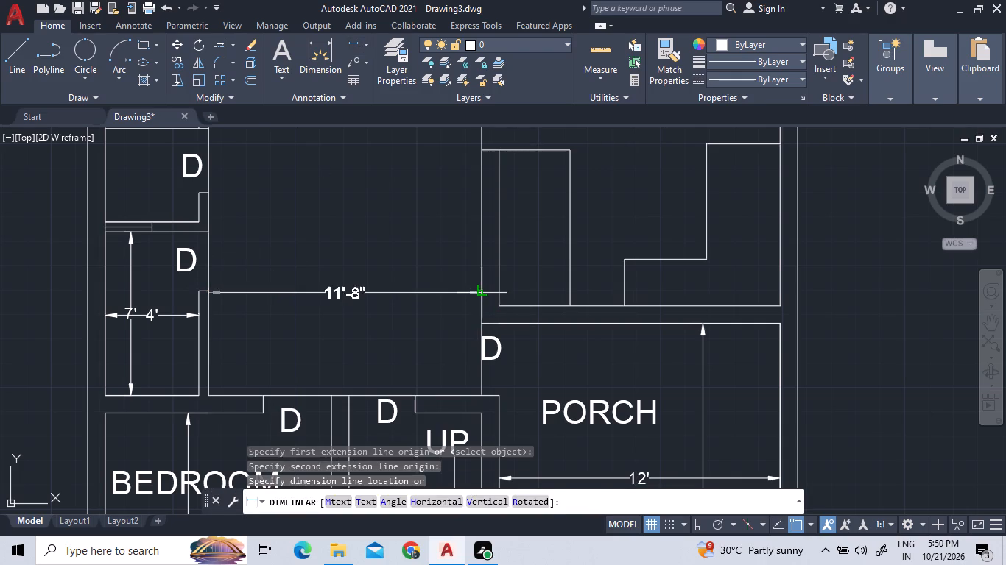
pyautogui.click(482, 293)
# Add a horizontal linear dimension across the full width of the room above the porch, near its top wall.
pyautogui.scroll(-1, 714, 310)
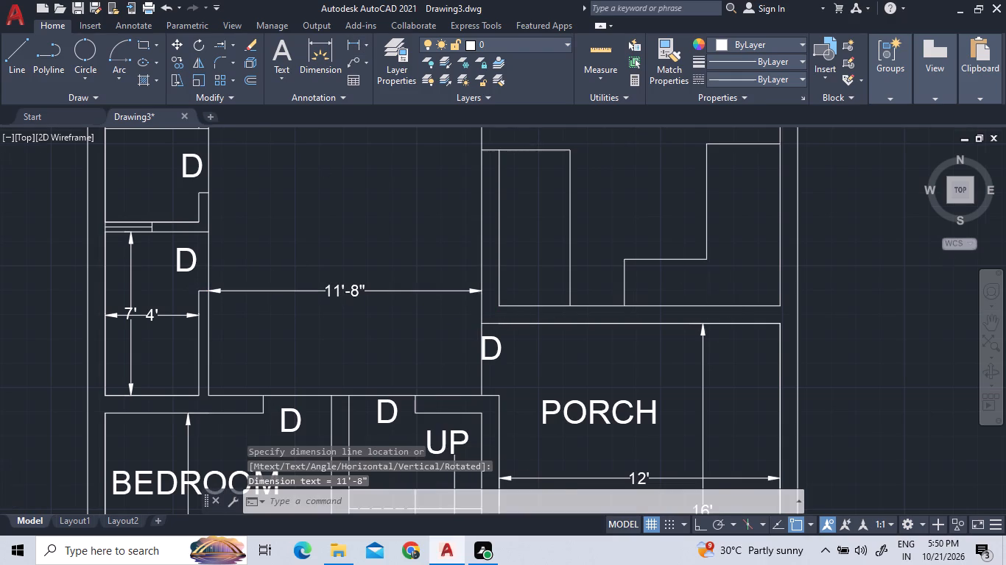
pyautogui.moveTo(714, 310); pyautogui.dragTo(628, 360, button='middle')
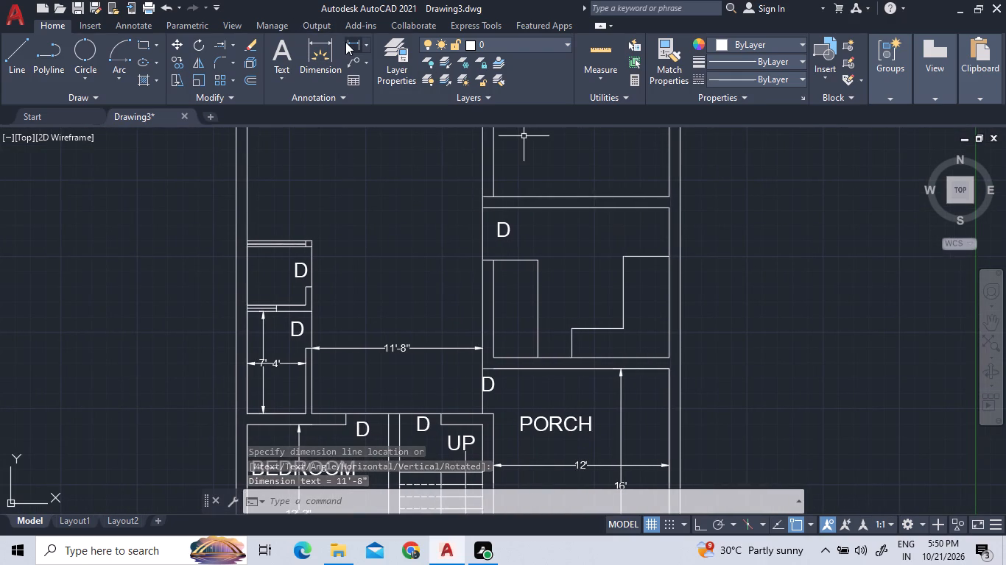
pyautogui.click(345, 42)
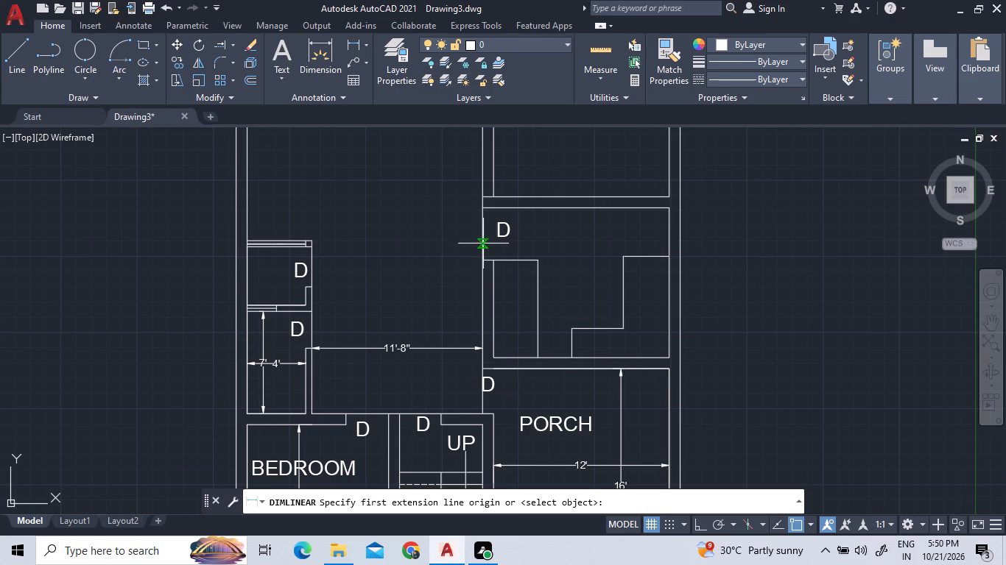
pyautogui.click(481, 220)
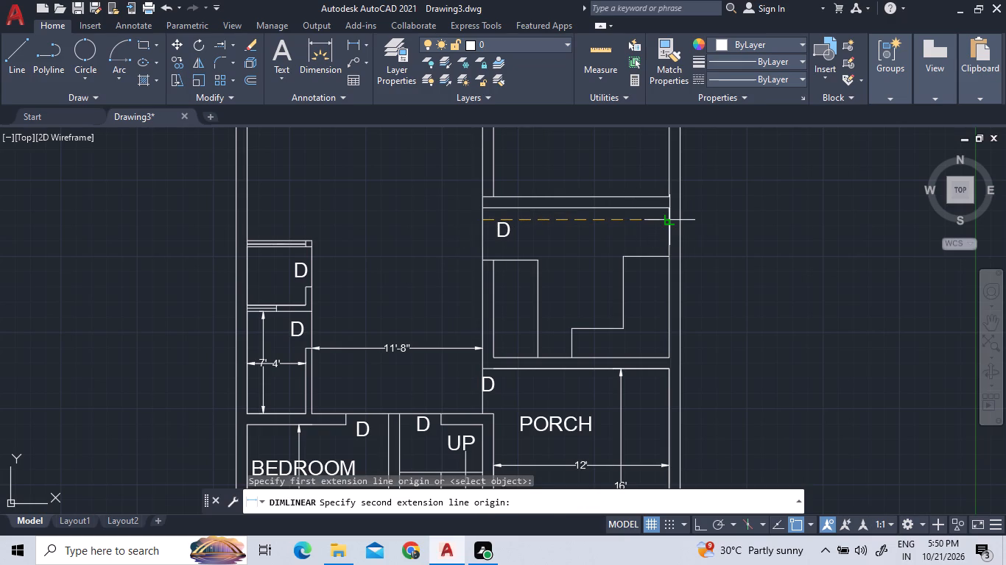
pyautogui.click(673, 224)
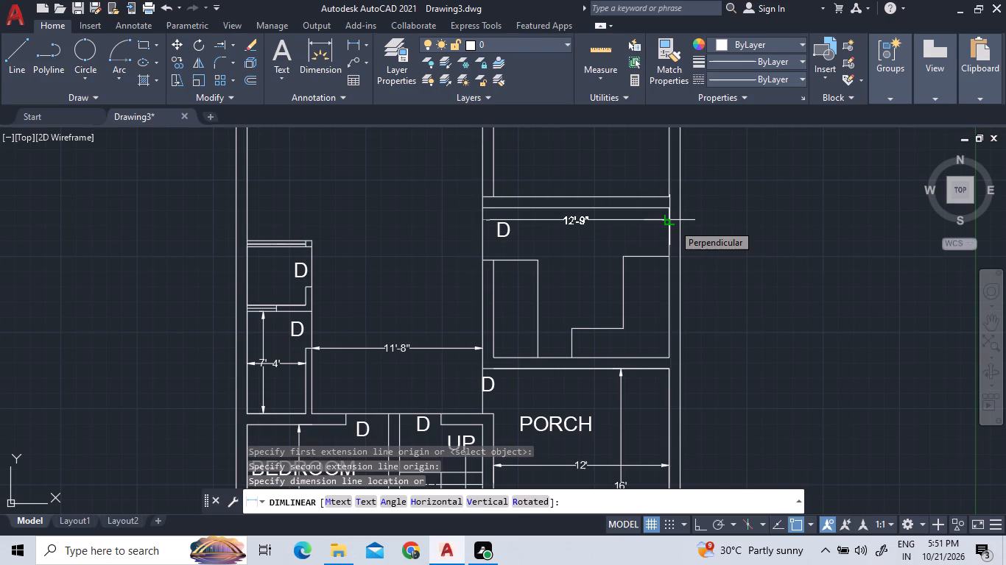
pyautogui.click(673, 224)
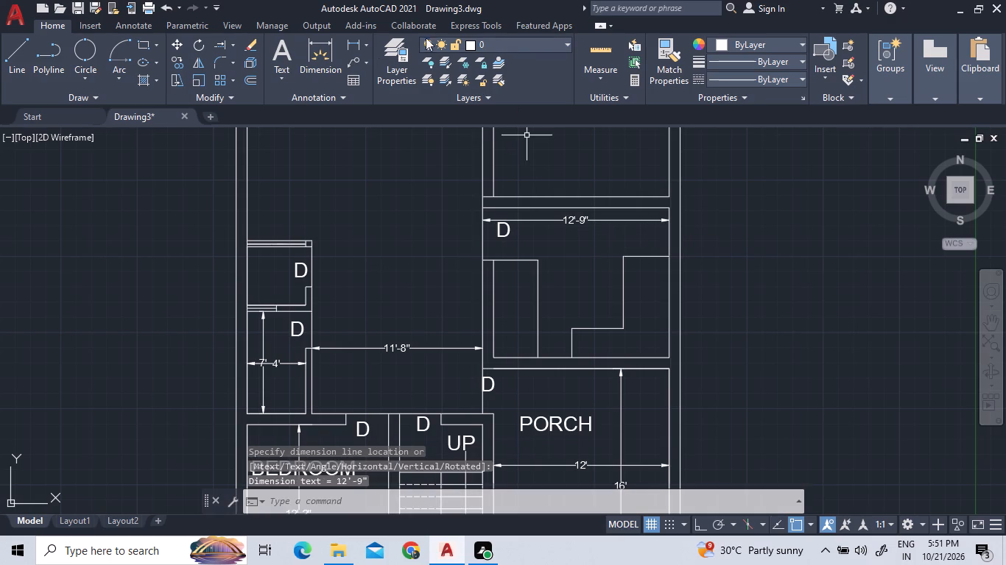
# Add a vertical linear dimension from the top to the bottom inner wall of the room above the porch.
pyautogui.click(358, 42)
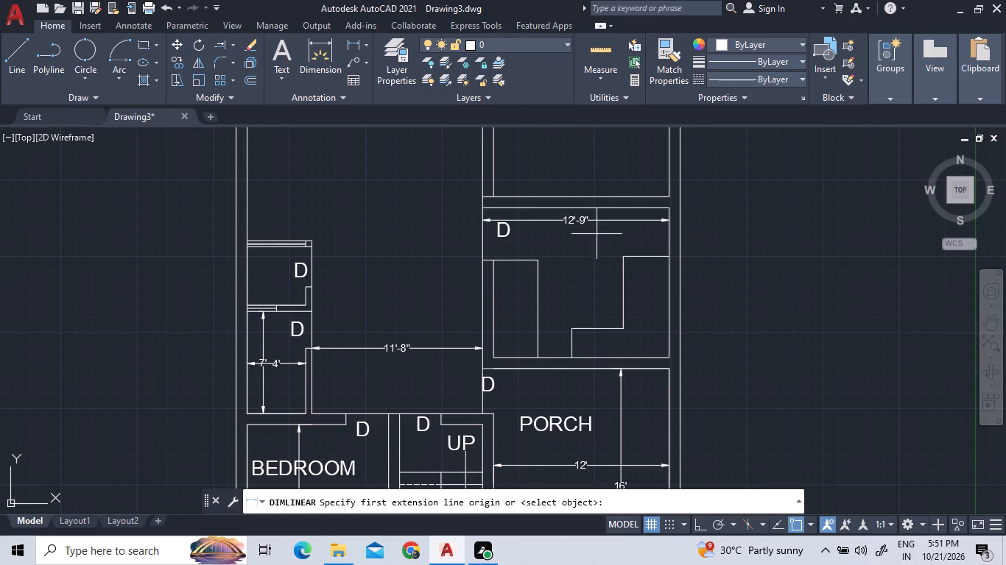
pyautogui.click(552, 207)
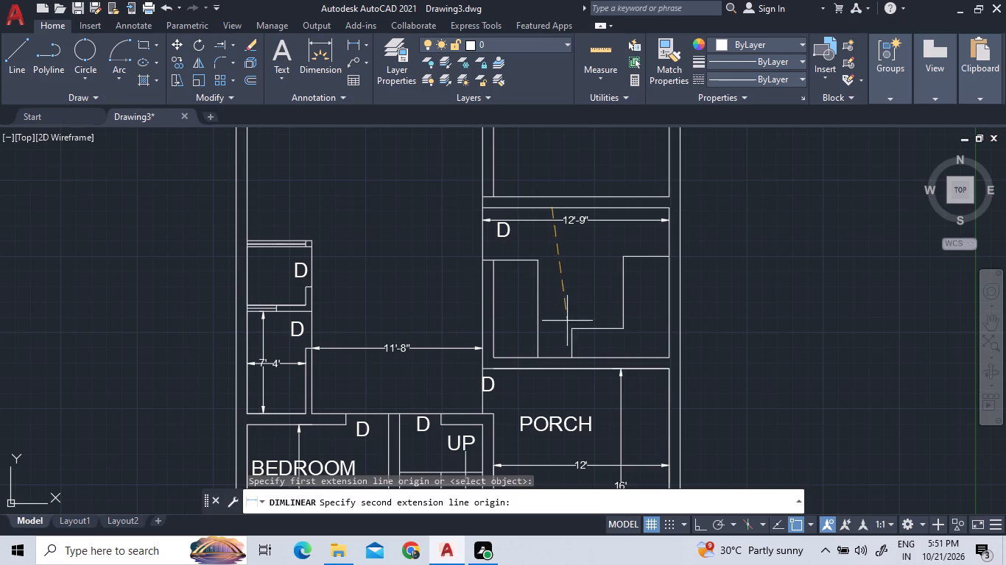
pyautogui.click(555, 355)
pyautogui.click(556, 354)
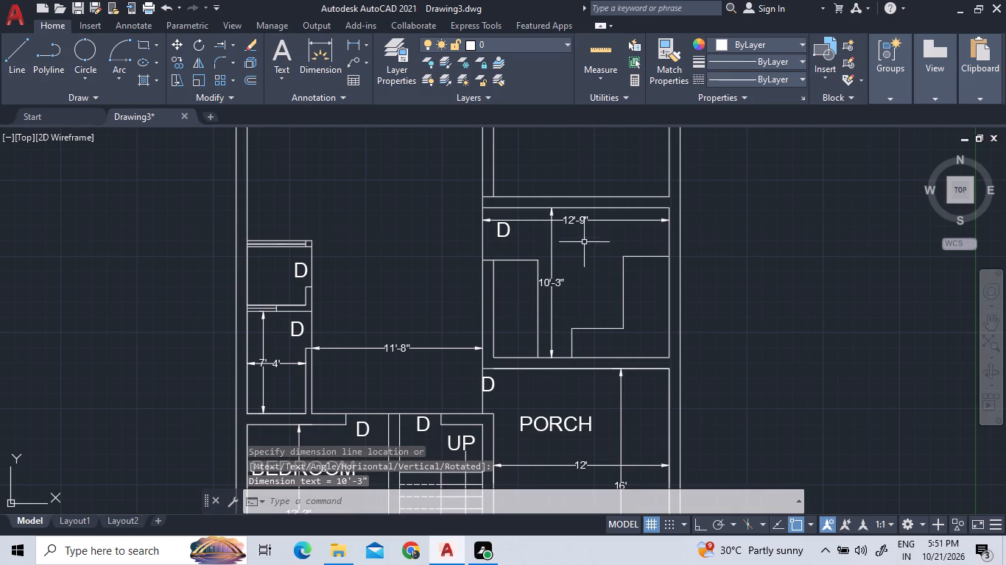
# Add a horizontal linear dimension from the inner partition's top corner to the opposite outer wall in the room above the porch.
pyautogui.click(355, 43)
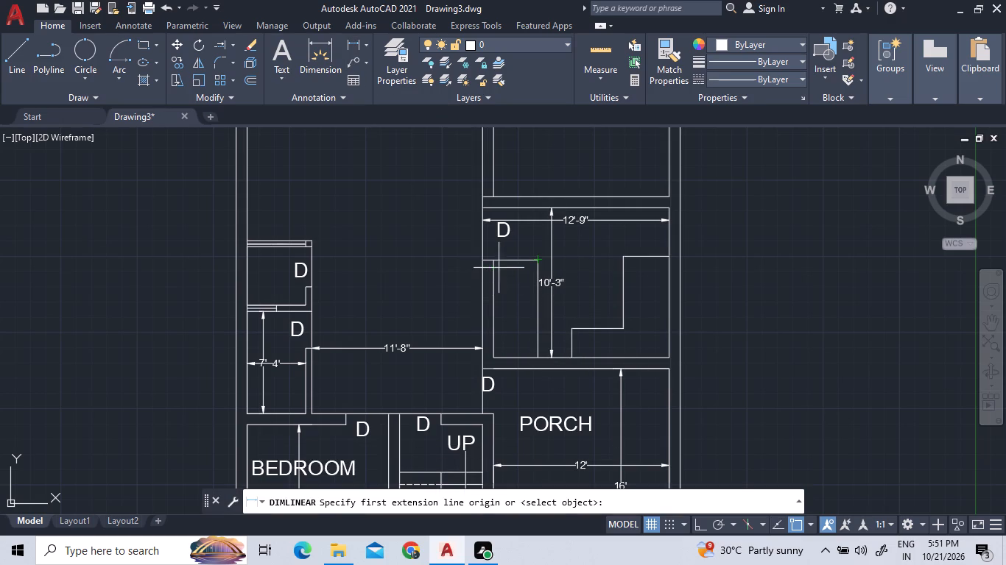
pyautogui.moveTo(535, 262); pyautogui.dragTo(550, 269)
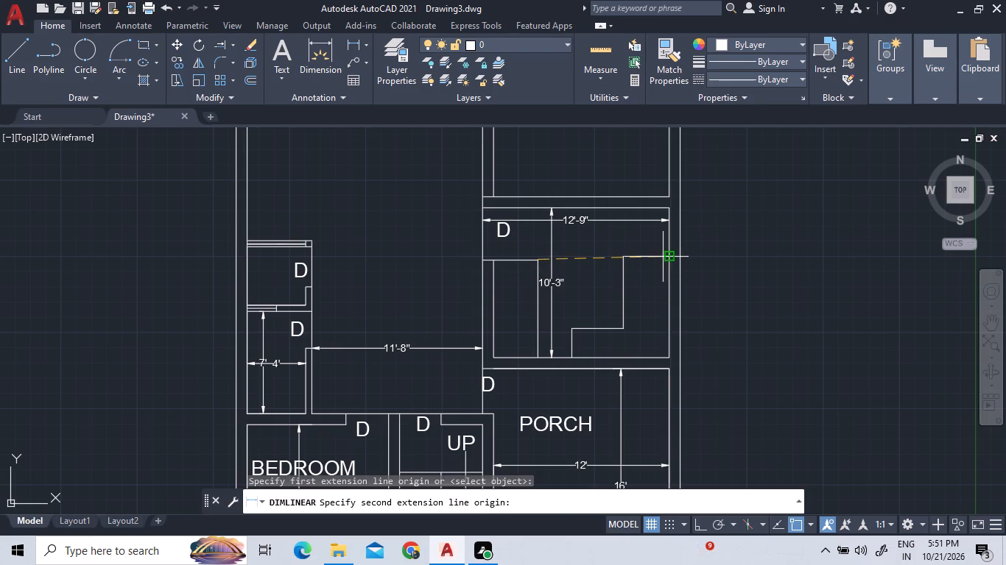
pyautogui.click(664, 257)
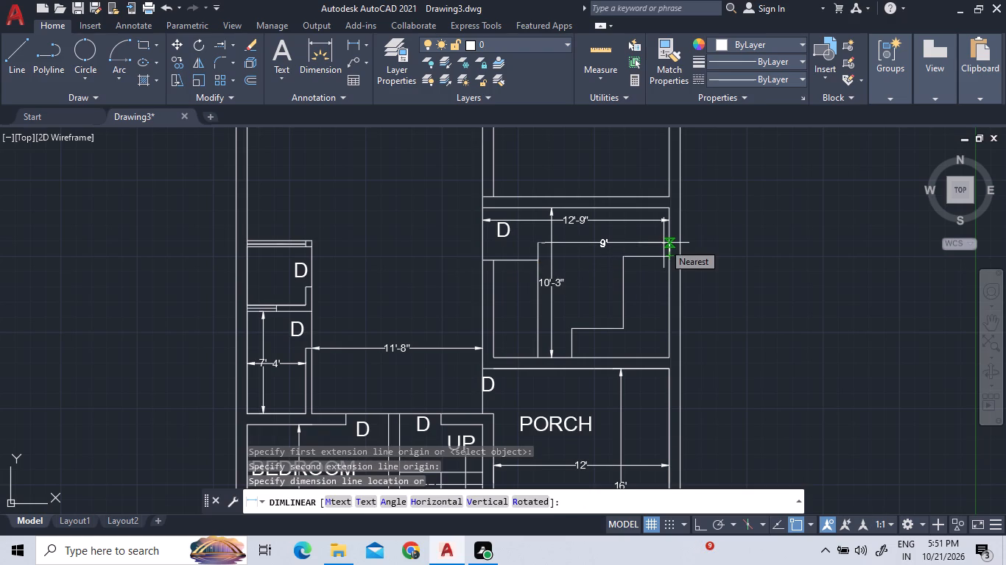
pyautogui.click(664, 243)
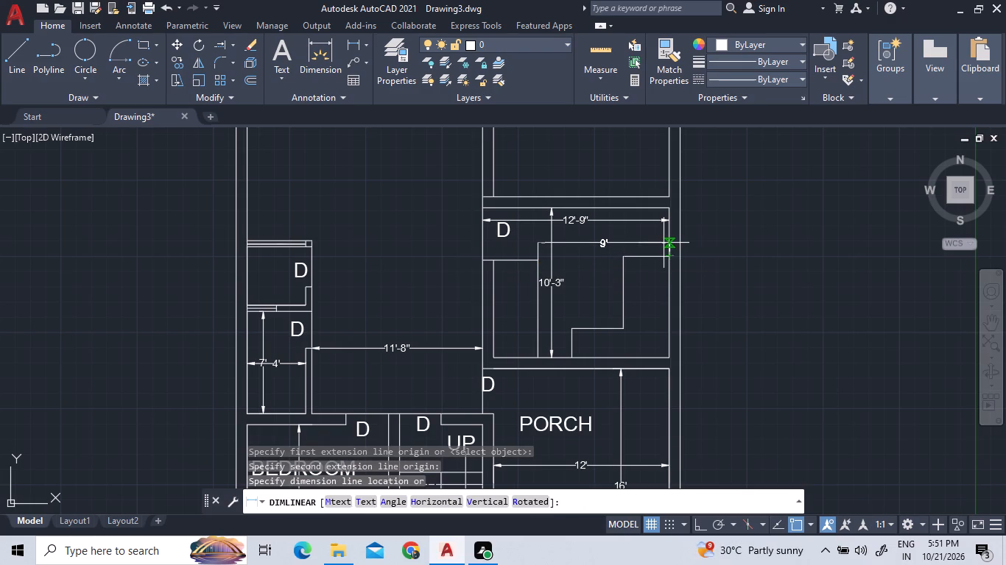
# Copy the D label near that room's entrance to the top of the vertical inner partition.
pyautogui.scroll(2, 569, 309)
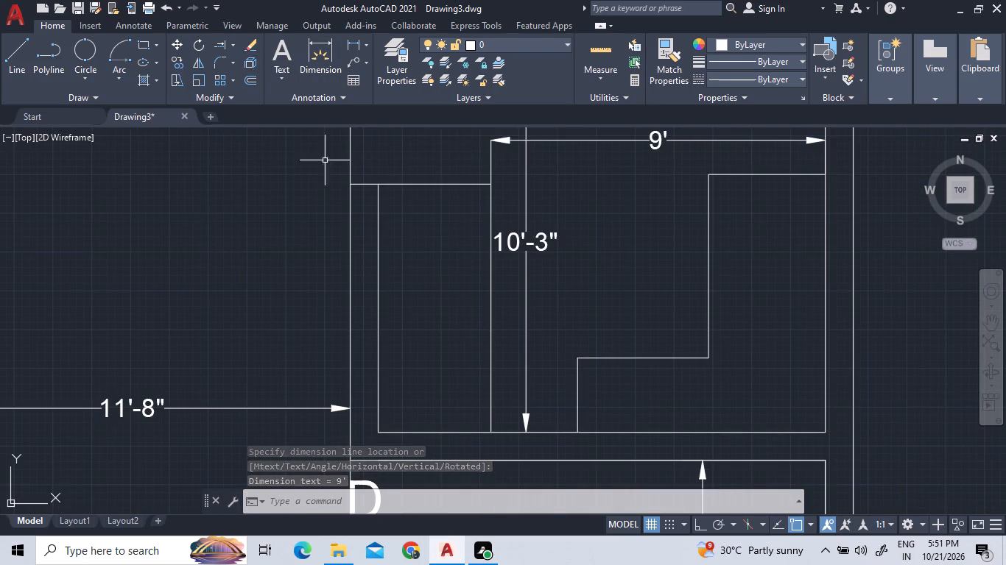
pyautogui.scroll(-1, 429, 340)
pyautogui.click(415, 201)
pyautogui.rightClick(415, 201)
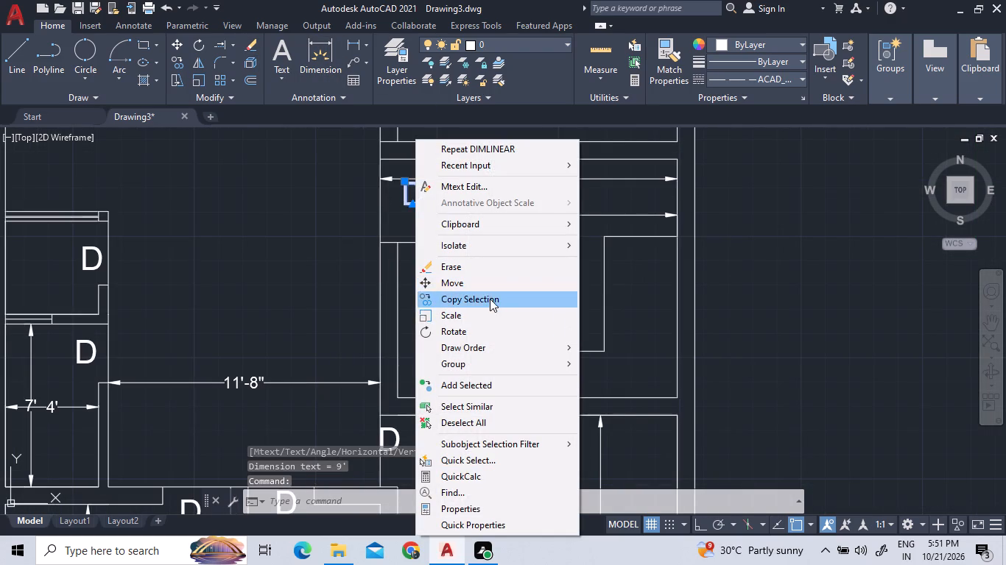
pyautogui.click(490, 299)
pyautogui.moveTo(437, 218); pyautogui.dragTo(441, 228)
pyautogui.click(477, 288)
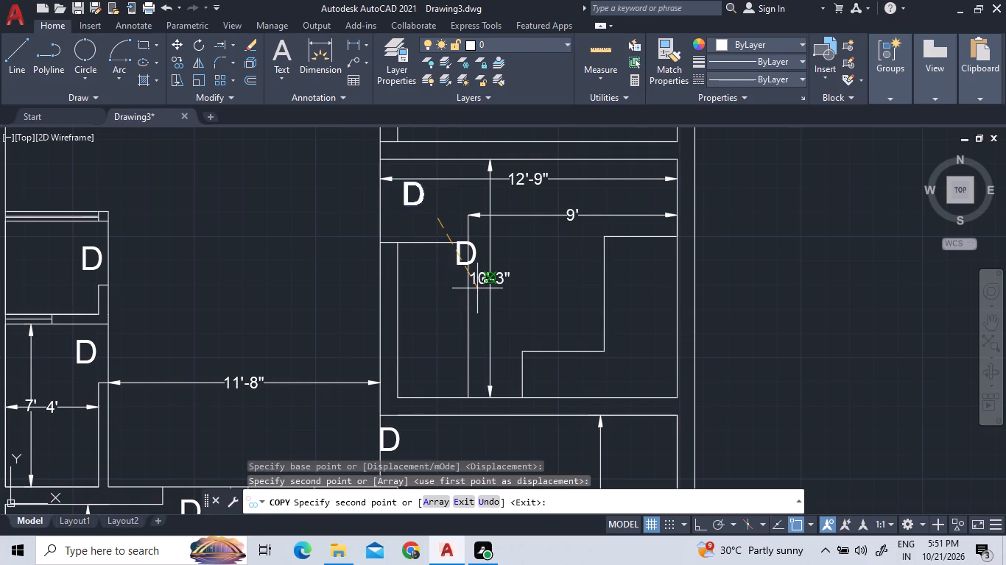
pyautogui.rightClick(303, 248)
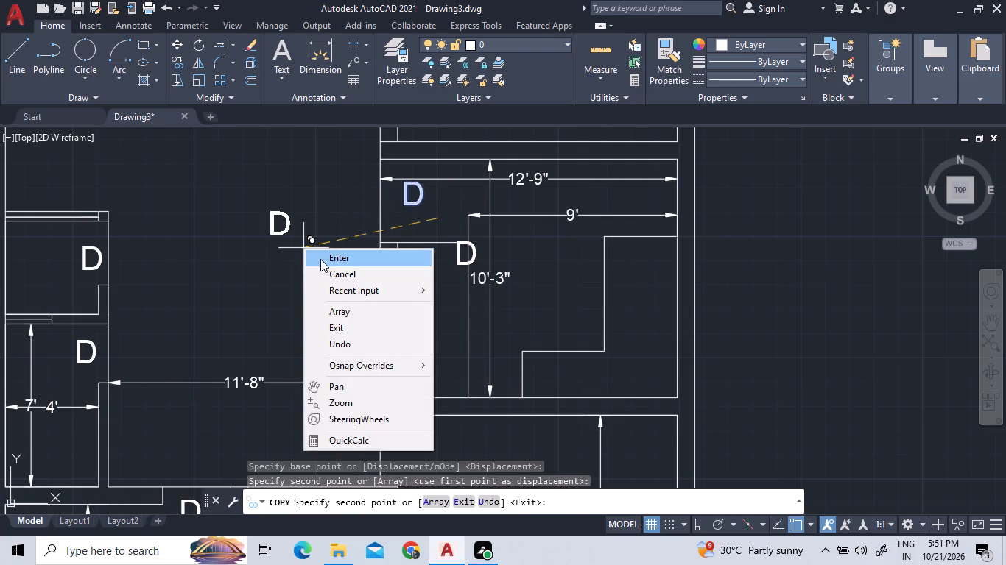
pyautogui.click(320, 259)
# Move the copied D label slightly down and toward the small compartment, clear of the partition line and vertical dimension text.
pyautogui.click(462, 255)
pyautogui.rightClick(445, 253)
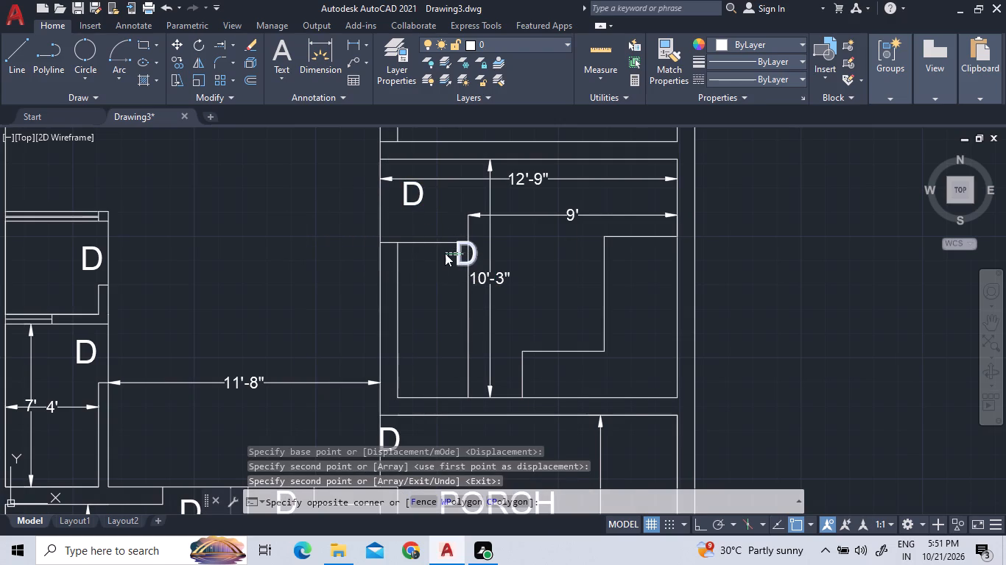
pyautogui.rightClick(445, 253)
pyautogui.click(423, 274)
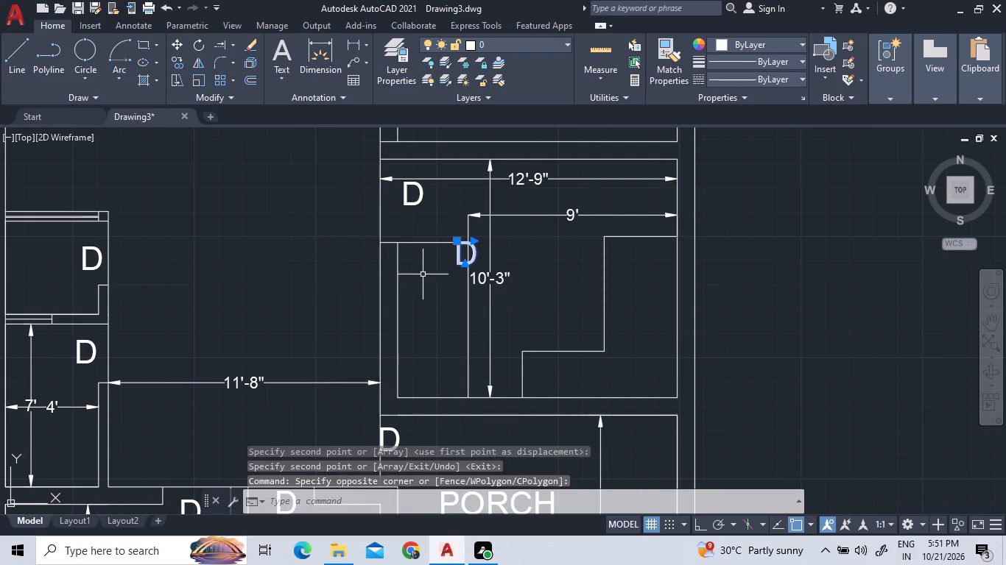
pyautogui.rightClick(426, 271)
pyautogui.click(469, 285)
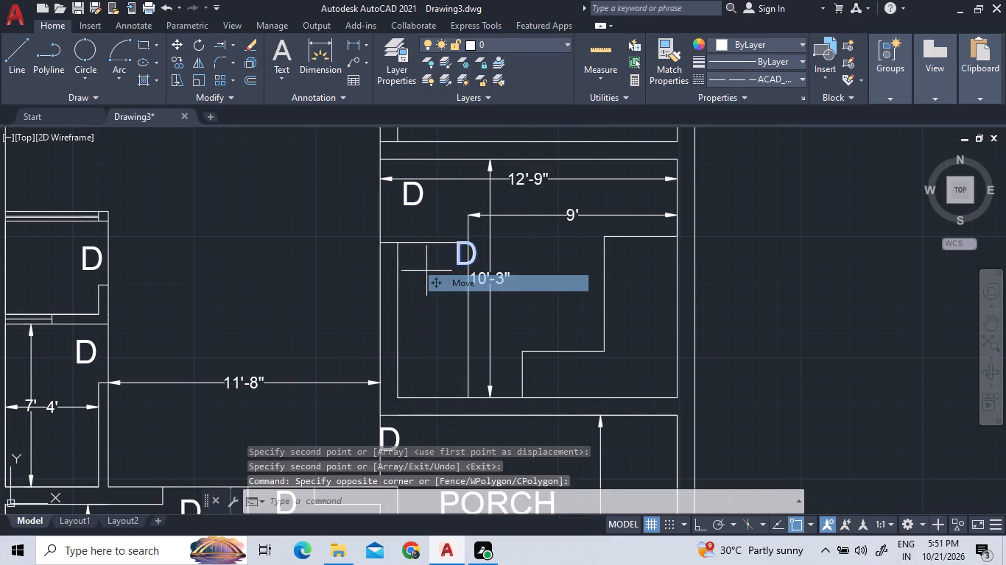
pyautogui.click(463, 256)
pyautogui.click(454, 260)
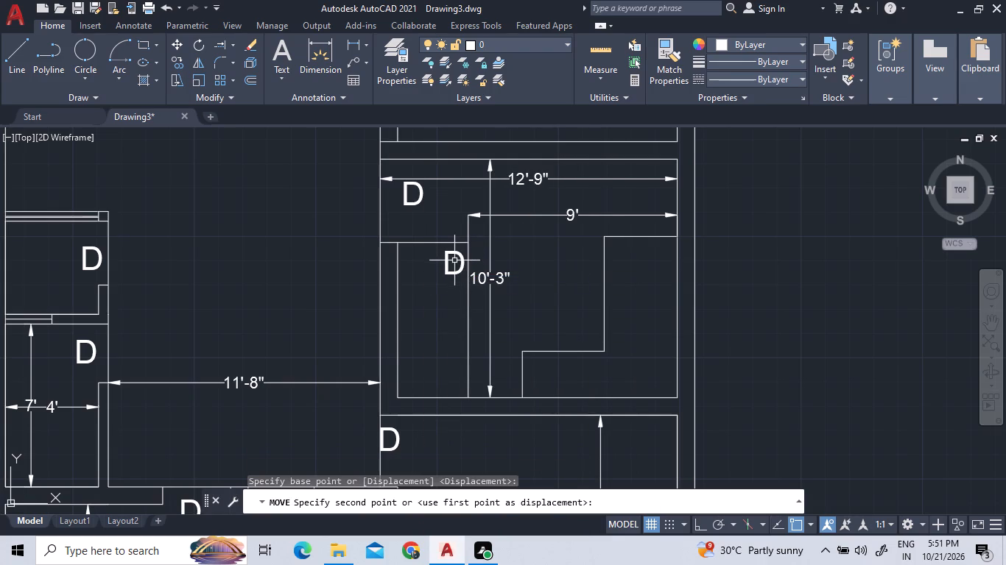
# Offset the vertical inner partition line 5" into the small compartment beside the room above the porch.
pyautogui.click(252, 79)
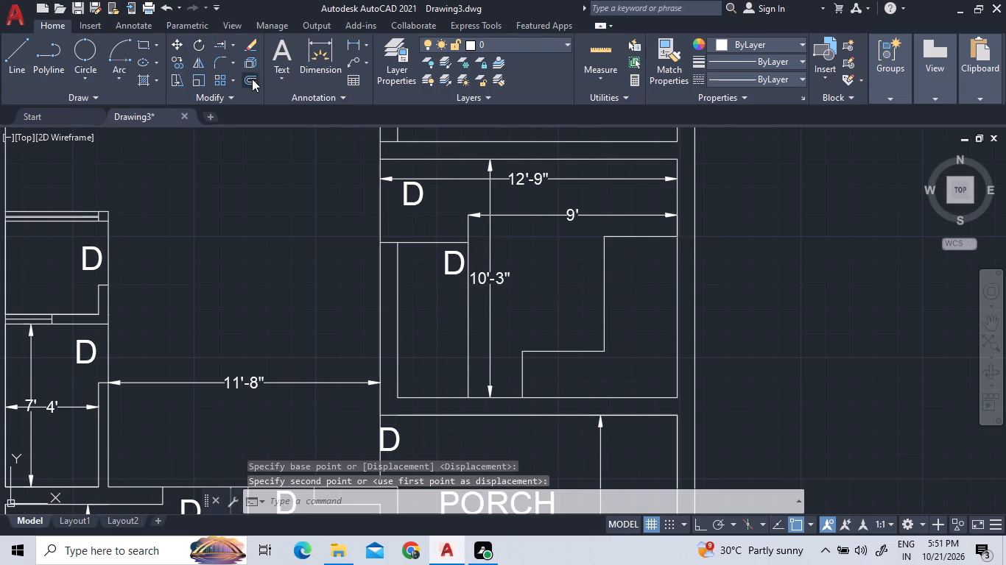
pyautogui.write('5"')
pyautogui.press('Return')
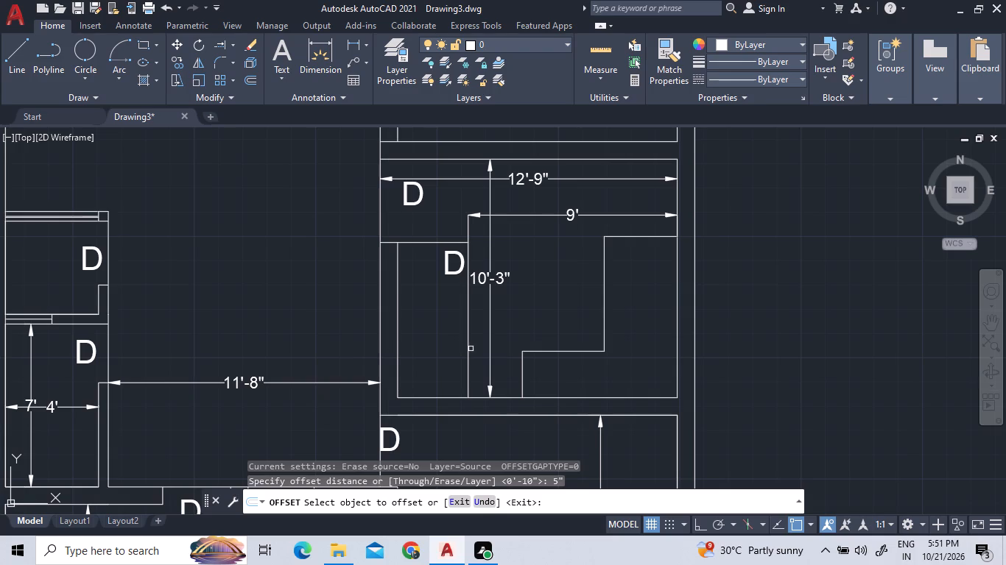
pyautogui.click(468, 341)
pyautogui.click(456, 336)
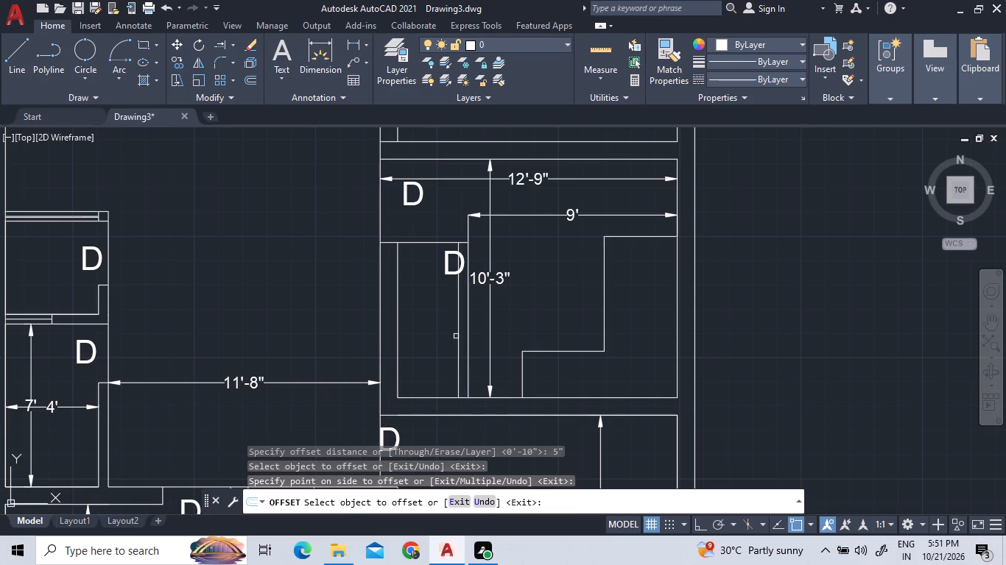
# With Ortho on, draw a short horizontal jamb line between the two partition lines, just below the copied D label.
pyautogui.click(16, 61)
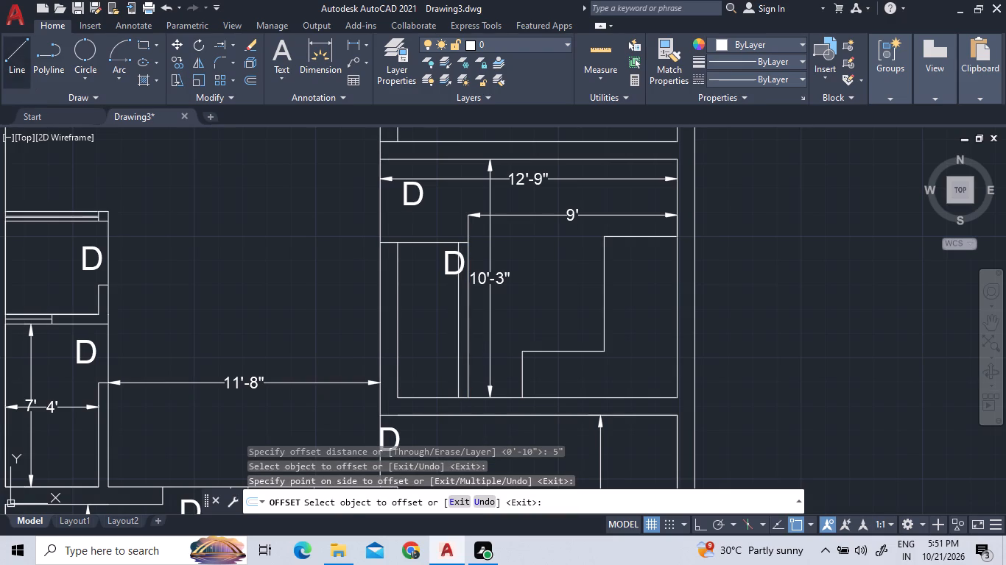
pyautogui.click(459, 302)
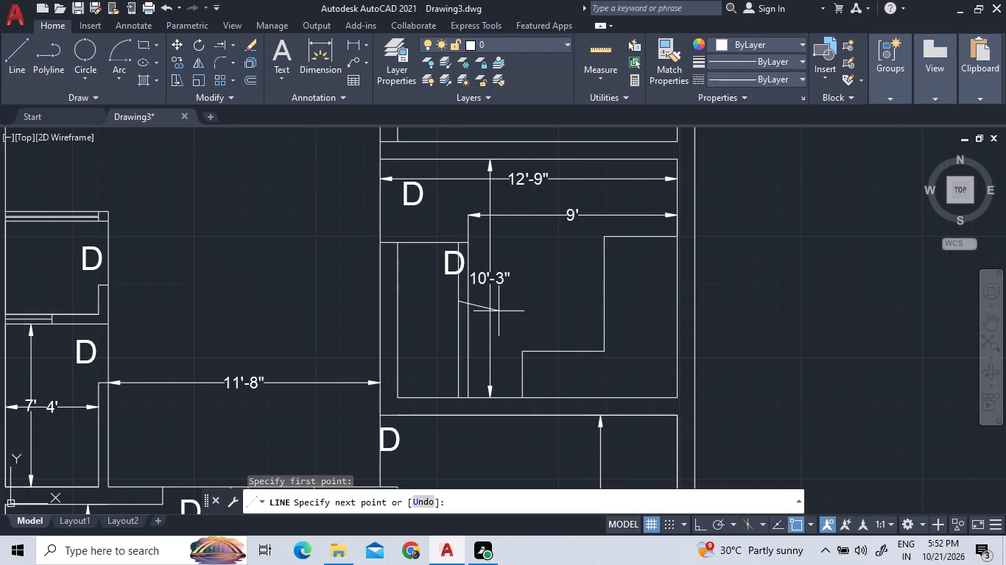
pyautogui.press('F8')
pyautogui.scroll(2, 474, 305)
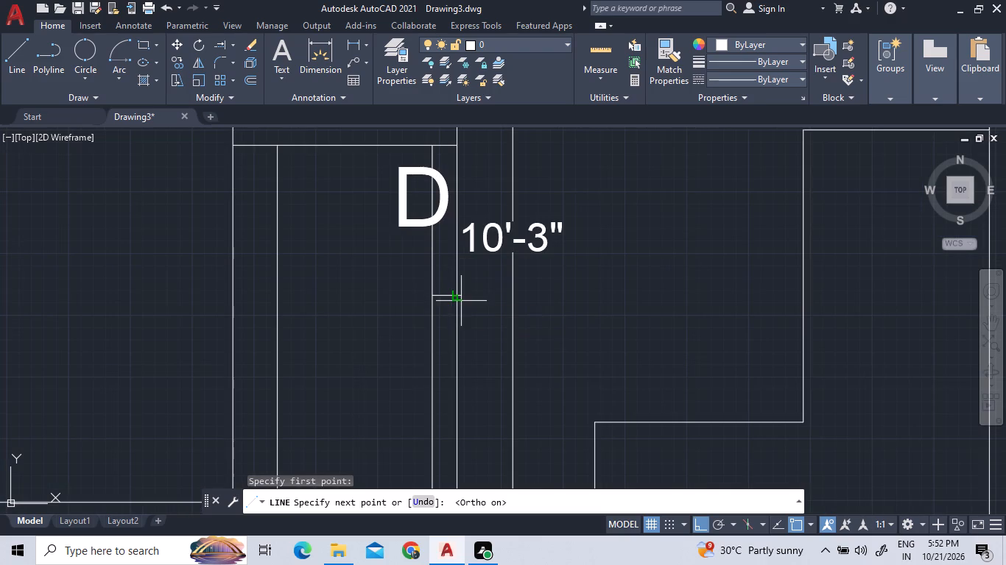
pyautogui.click(457, 296)
pyautogui.rightClick(487, 327)
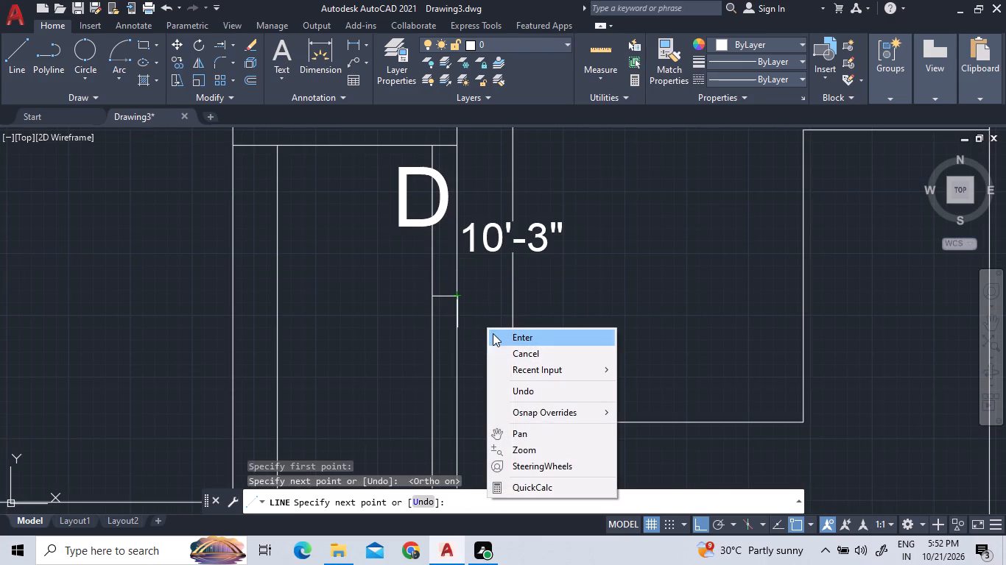
pyautogui.click(493, 335)
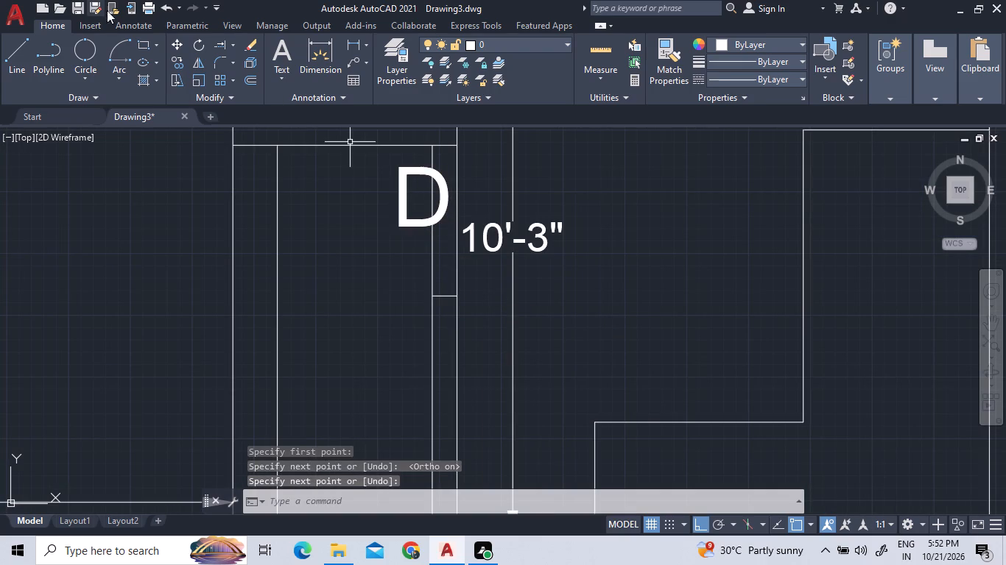
# Trim away the offset partition line above the short jamb line to form the door opening.
pyautogui.click(235, 47)
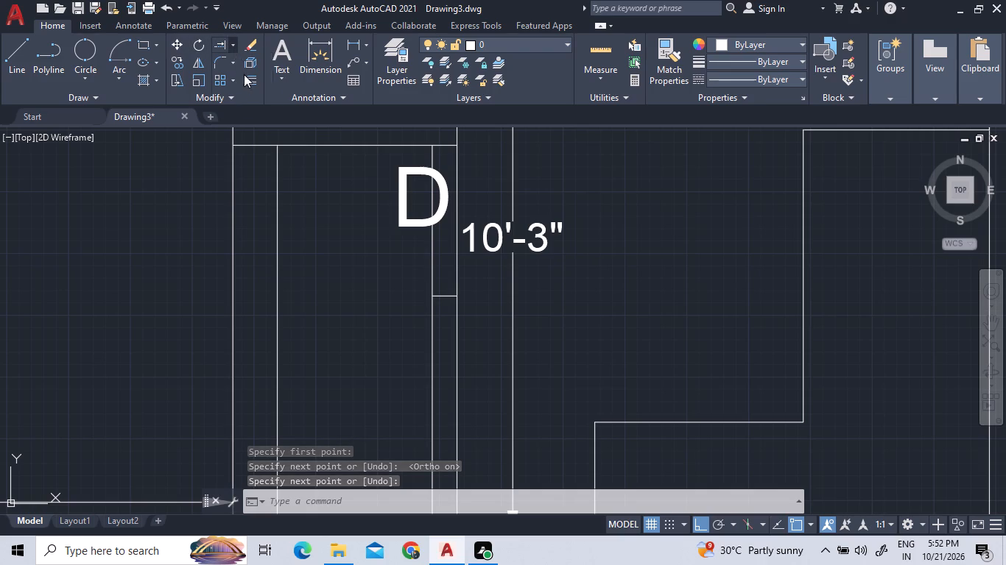
pyautogui.click(244, 74)
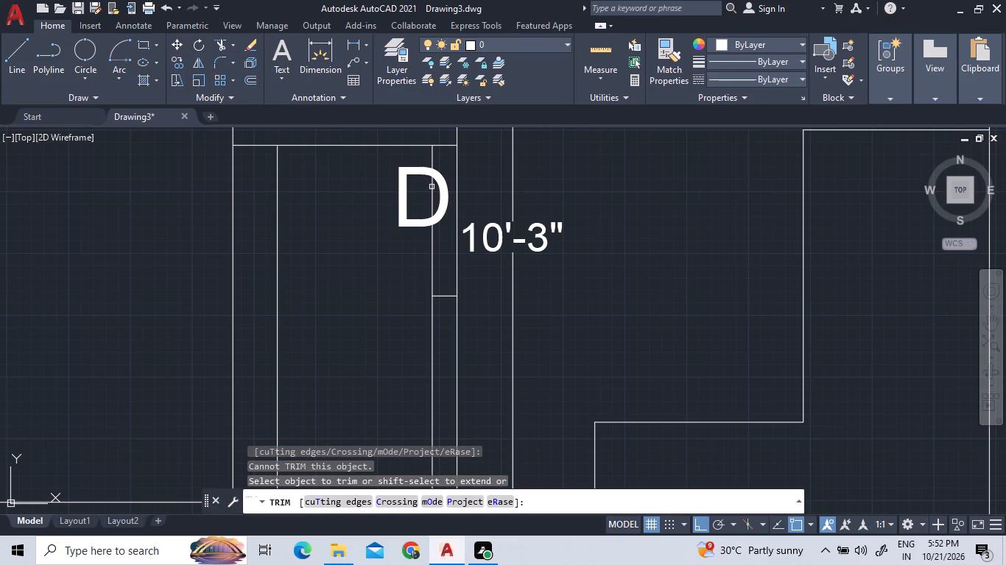
pyautogui.click(432, 187)
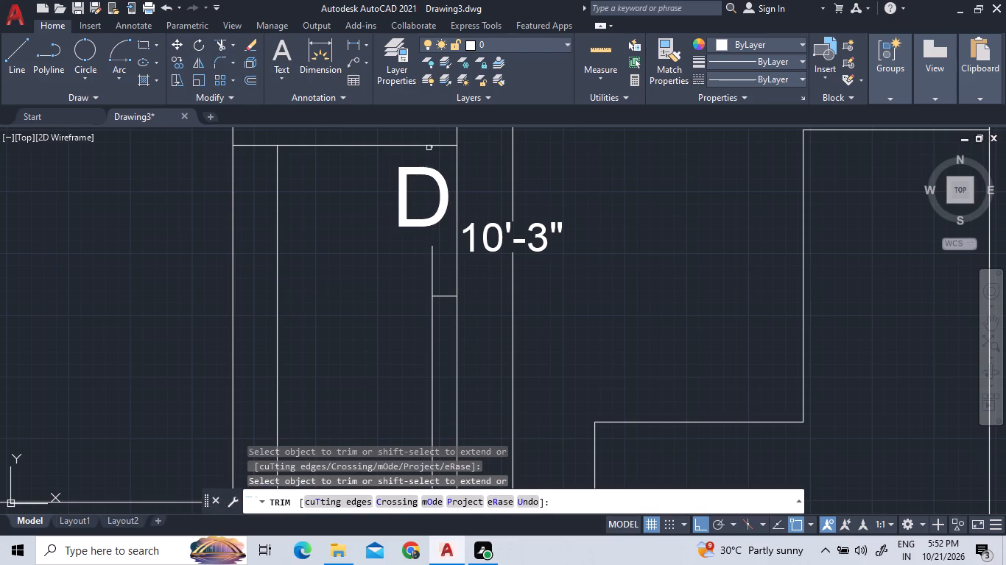
pyautogui.click(429, 148)
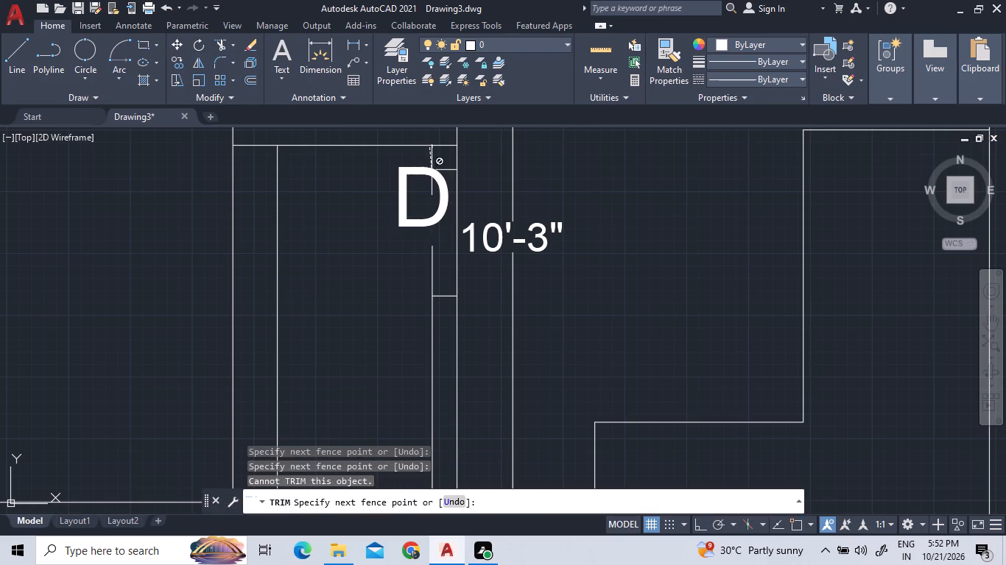
pyautogui.scroll(4, 435, 147)
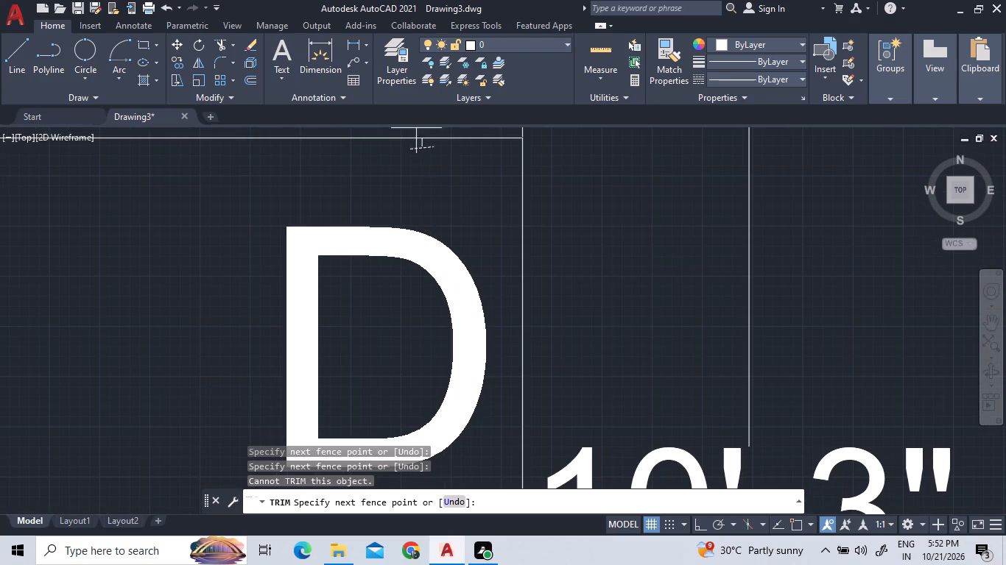
pyautogui.click(426, 138)
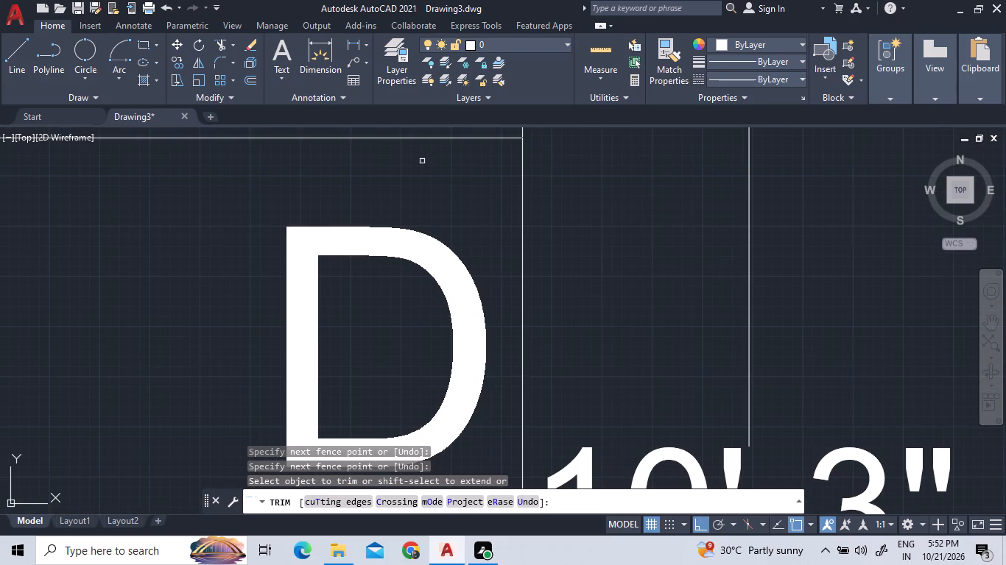
pyautogui.scroll(-2, 422, 161)
pyautogui.click(429, 348)
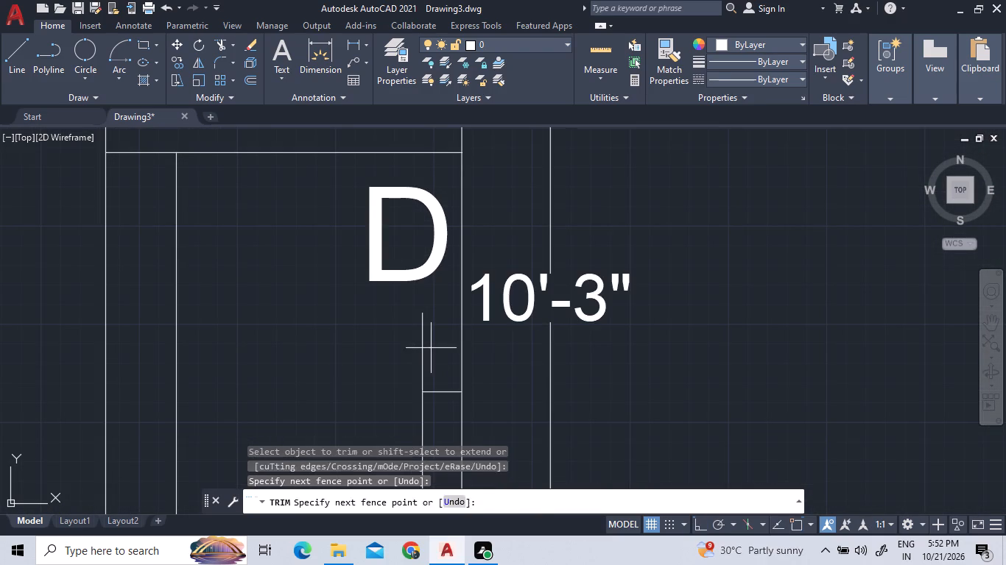
pyautogui.moveTo(414, 327); pyautogui.dragTo(389, 314)
# Add a multiline text label KITCHEN, 1' high, in the room above the porch.
pyautogui.scroll(-4, 383, 308)
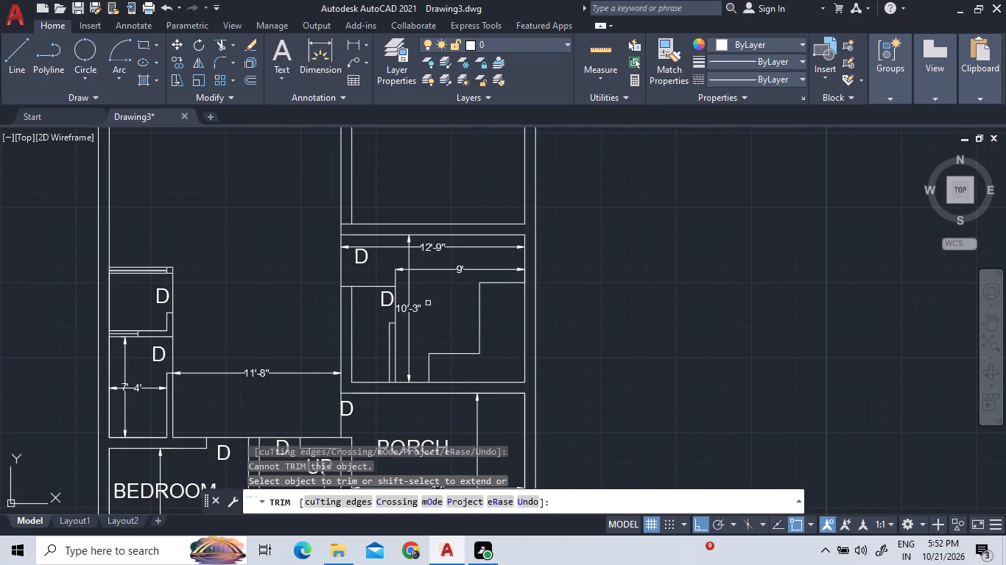
pyautogui.scroll(-1, 487, 380)
pyautogui.moveTo(540, 393); pyautogui.dragTo(664, 397, button='middle')
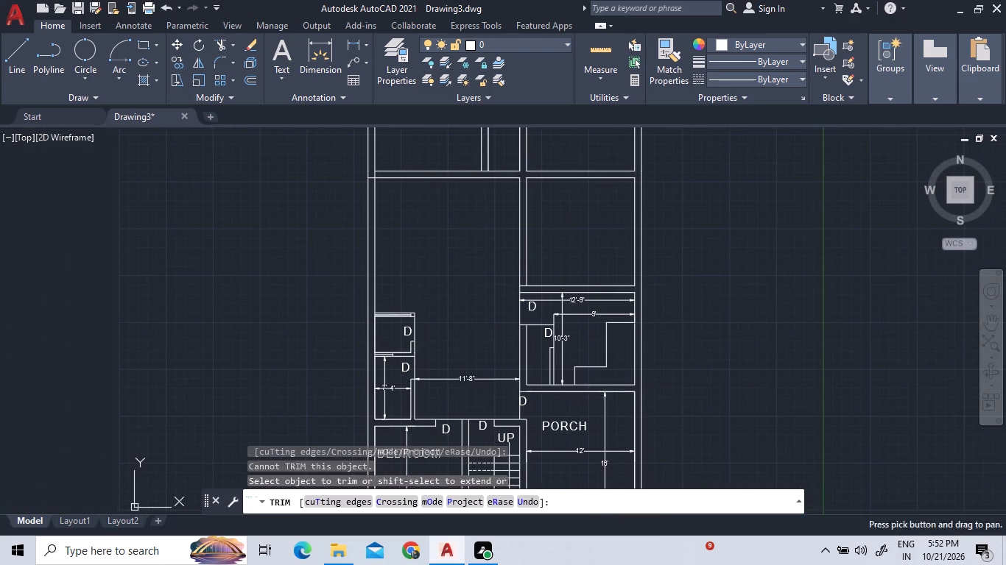
pyautogui.scroll(1, 636, 389)
pyautogui.click(289, 49)
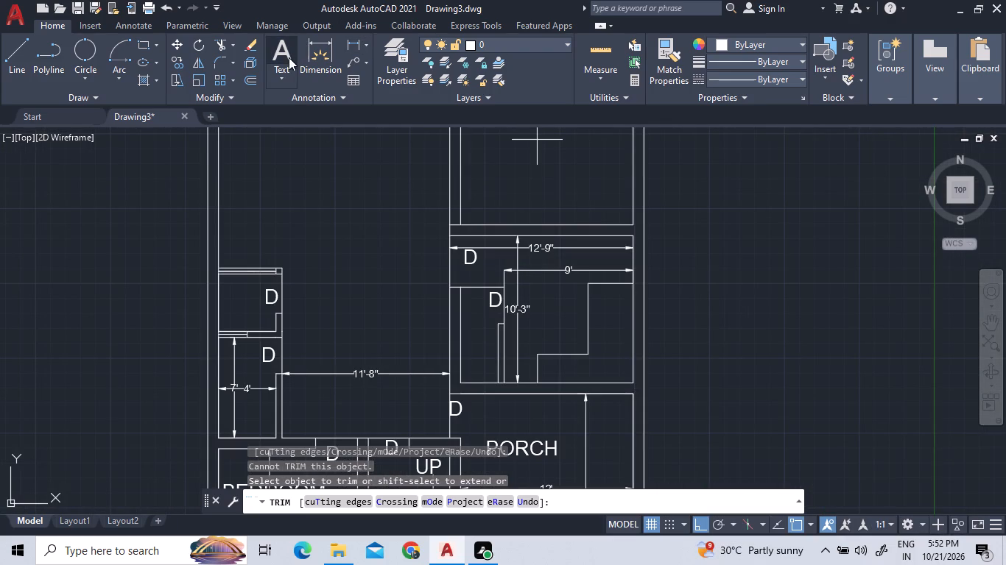
pyautogui.click(532, 280)
pyautogui.click(563, 314)
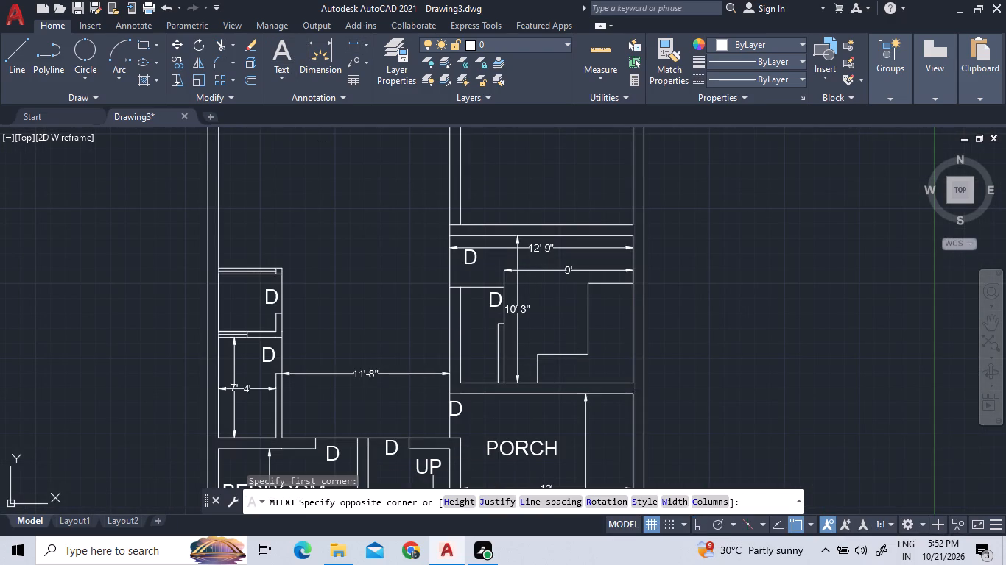
pyautogui.write('KITCHEN')
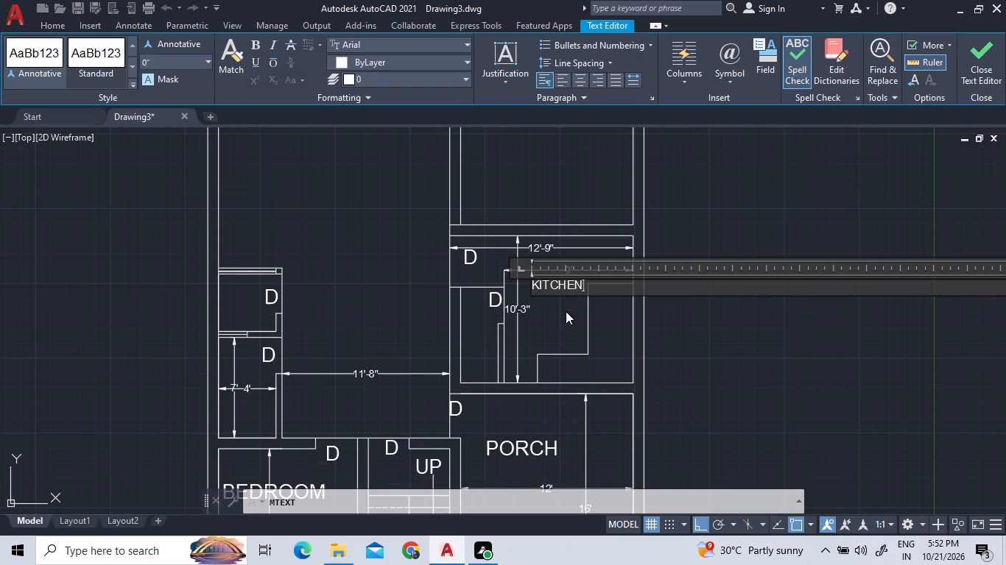
pyautogui.doubleClick(583, 286)
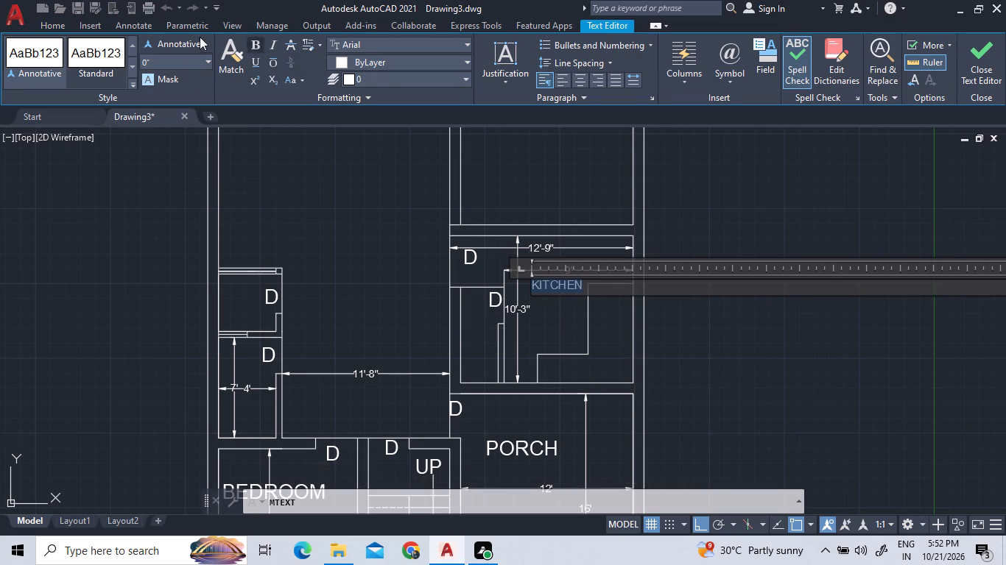
pyautogui.click(207, 65)
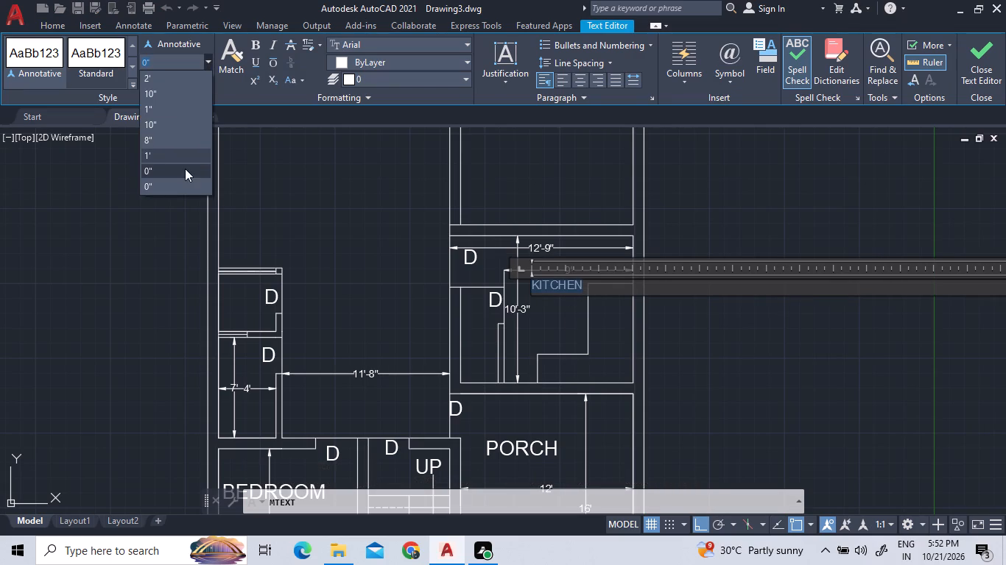
pyautogui.click(178, 152)
pyautogui.click(390, 292)
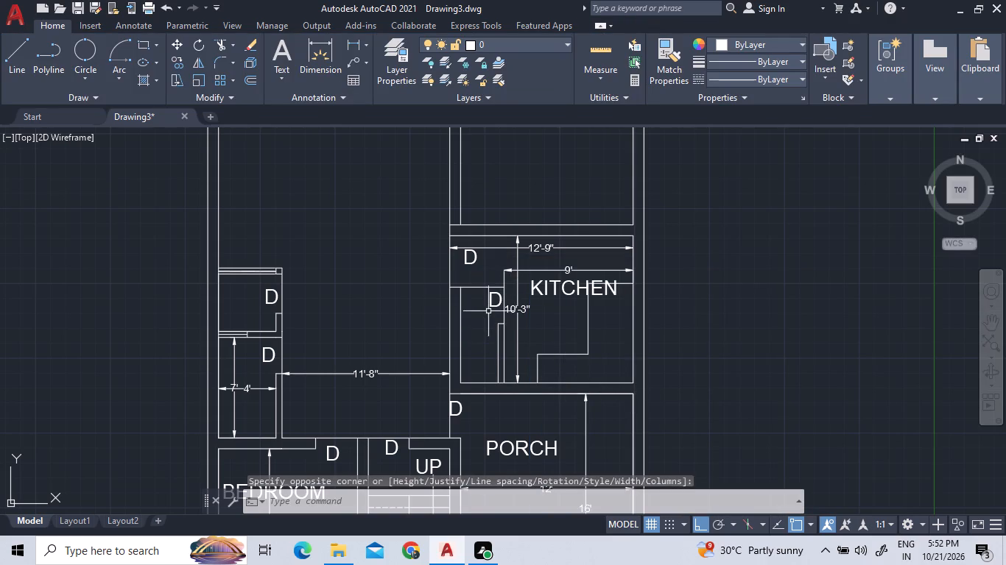
# Add a multiline text label STORE ROOM, 8" high, in the open hall beside the kitchen.
pyautogui.click(274, 45)
pyautogui.click(367, 259)
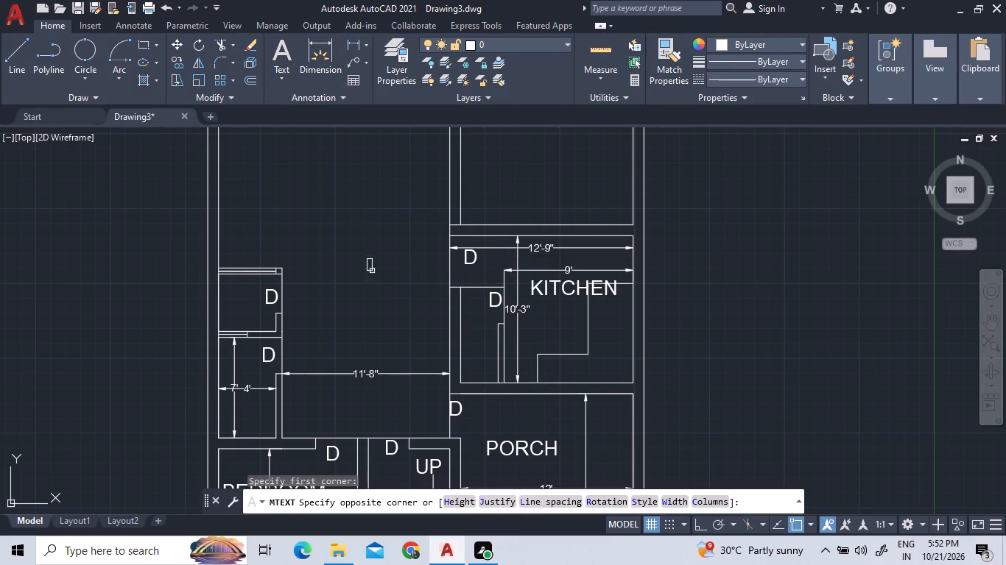
pyautogui.click(389, 282)
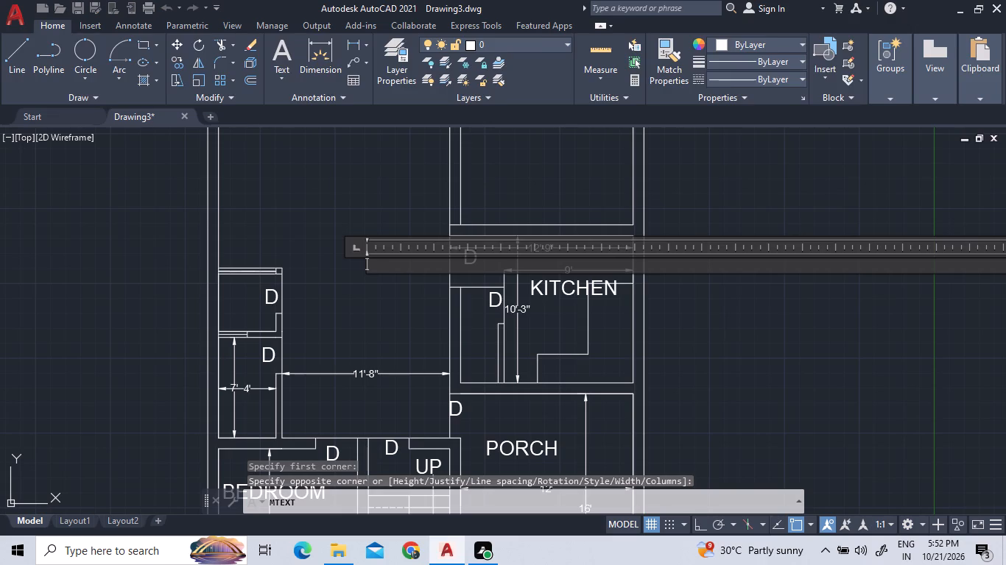
pyautogui.write('STORE')
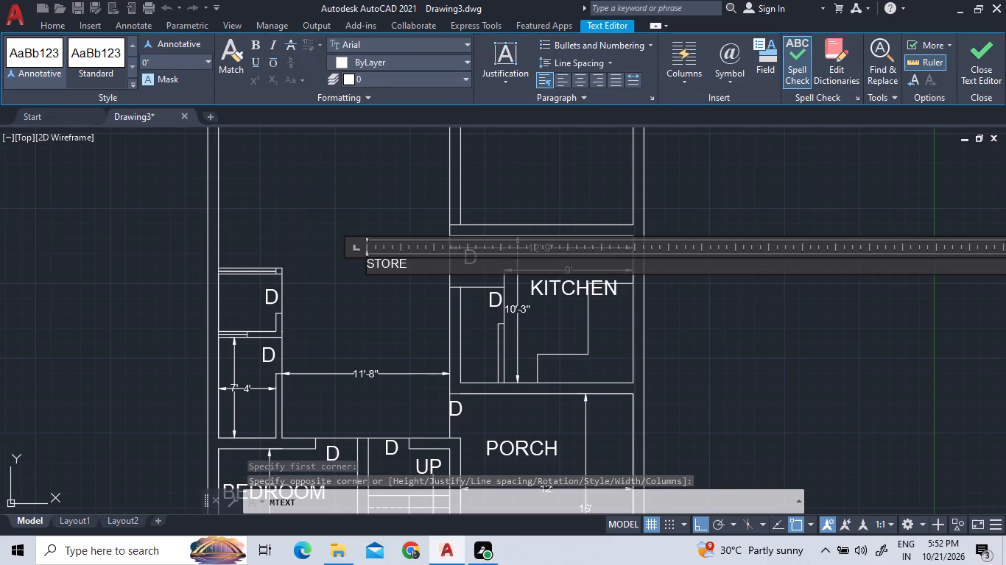
pyautogui.press('space')
pyautogui.write('ROOM')
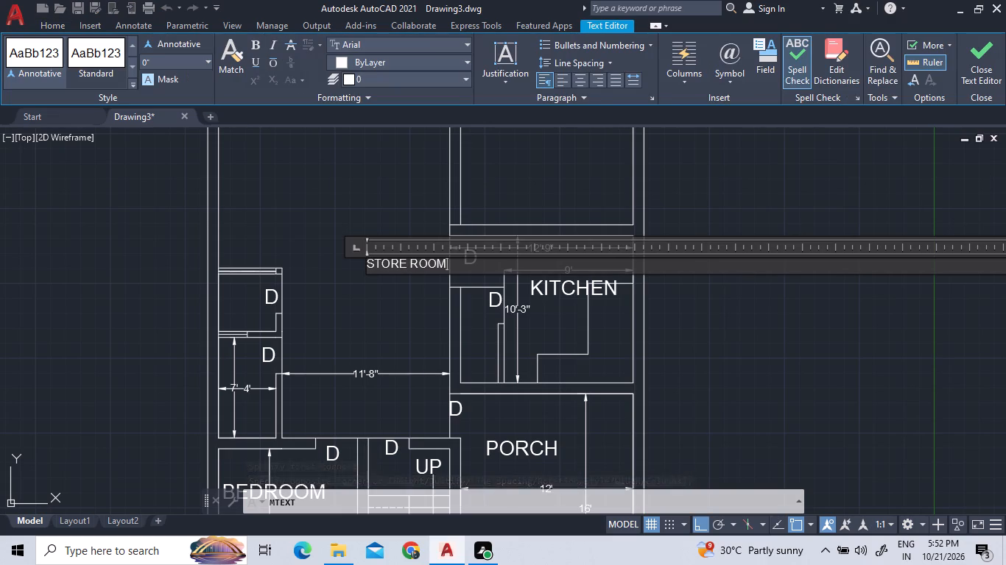
pyautogui.tripleClick(457, 267)
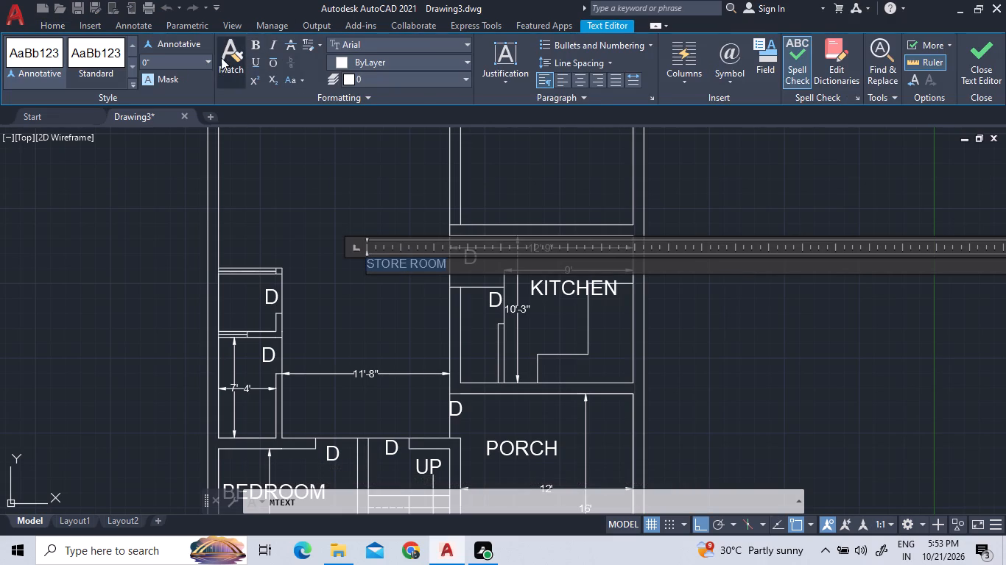
pyautogui.click(208, 61)
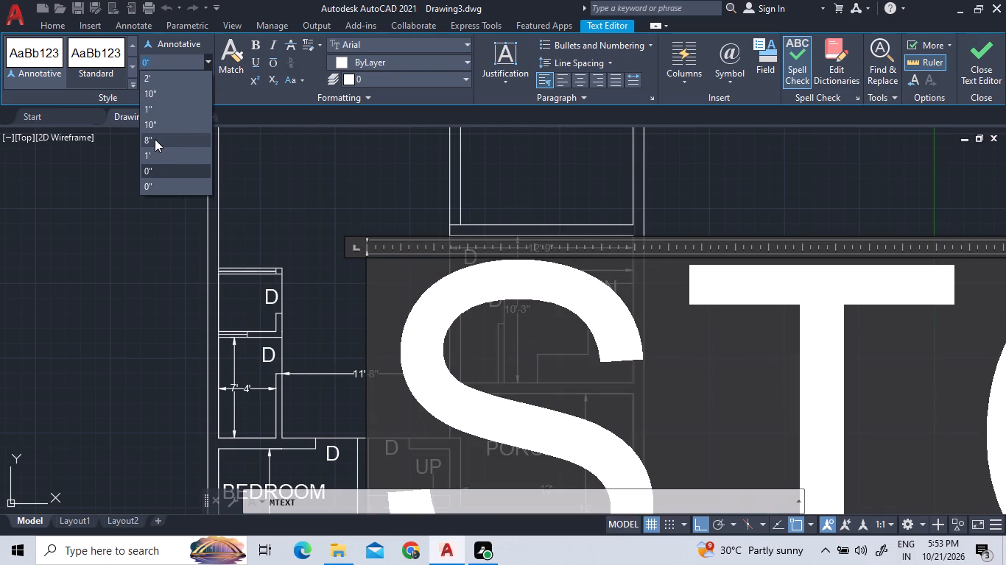
pyautogui.click(155, 139)
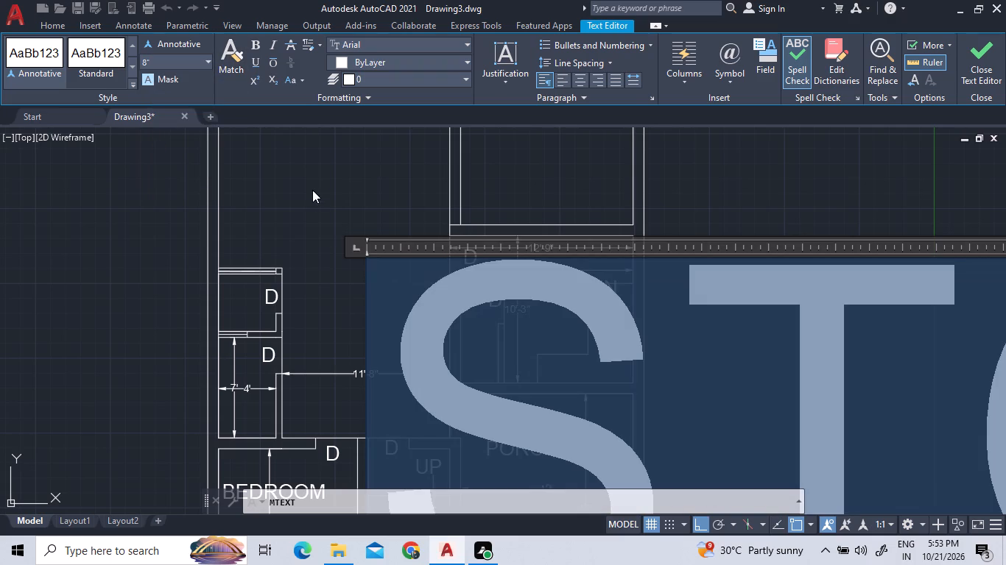
pyautogui.moveTo(317, 188); pyautogui.dragTo(326, 187)
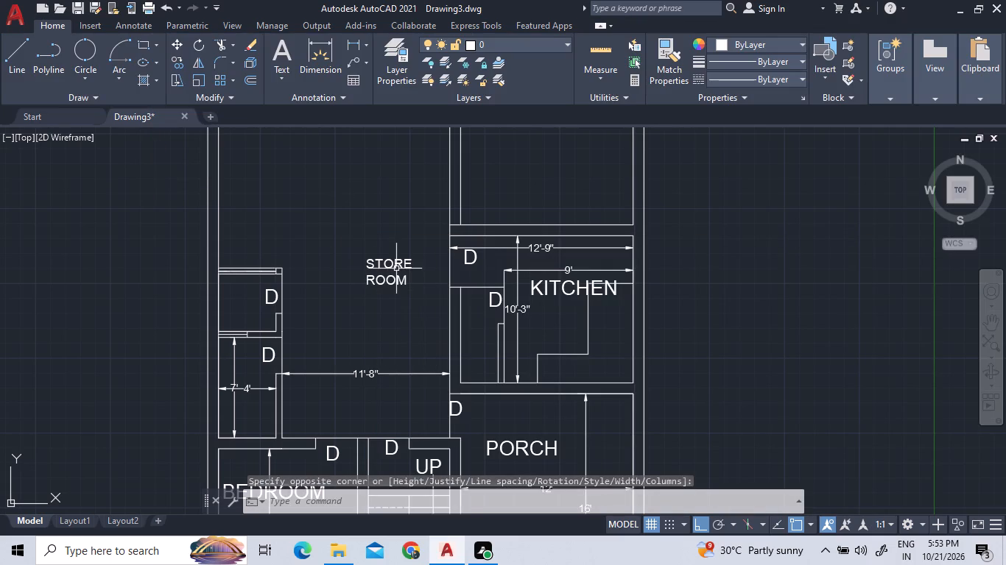
# Widen the STORE ROOM text frame so the label fits on a single line.
pyautogui.click(396, 269)
pyautogui.click(390, 251)
pyautogui.tripleClick(384, 273)
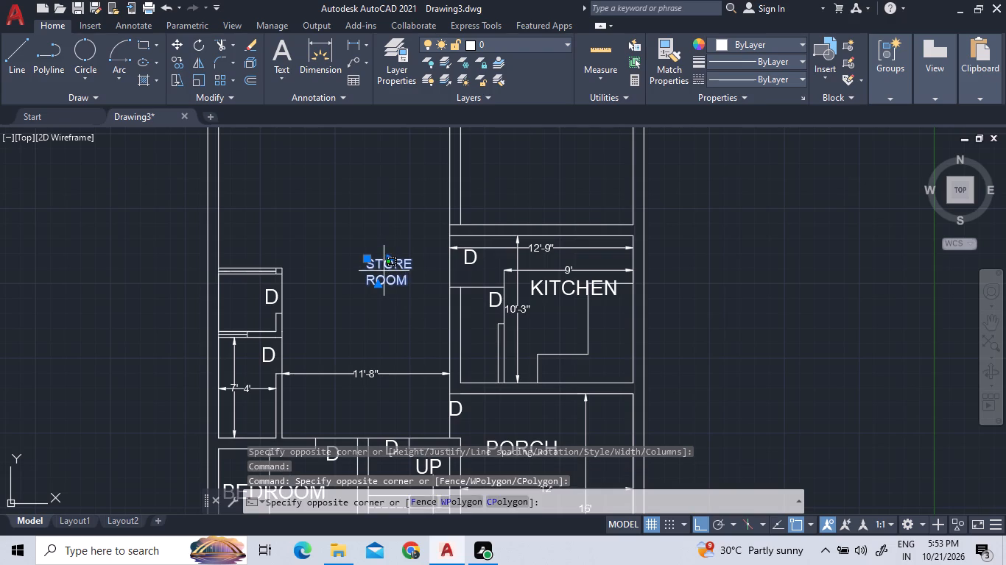
pyautogui.click(384, 271)
pyautogui.click(384, 271)
pyautogui.tripleClick(384, 259)
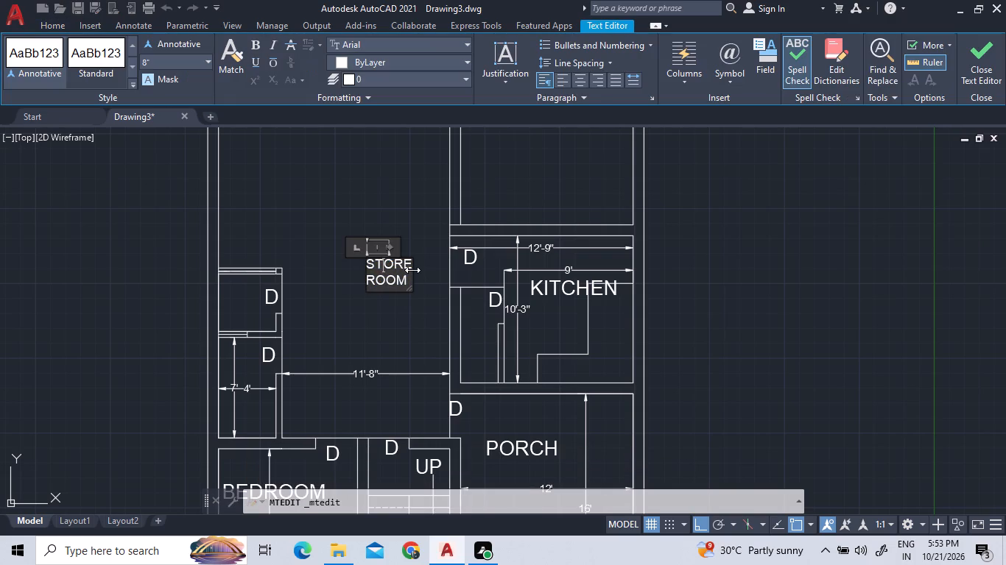
pyautogui.moveTo(412, 270); pyautogui.dragTo(487, 288)
pyautogui.rightClick(369, 210)
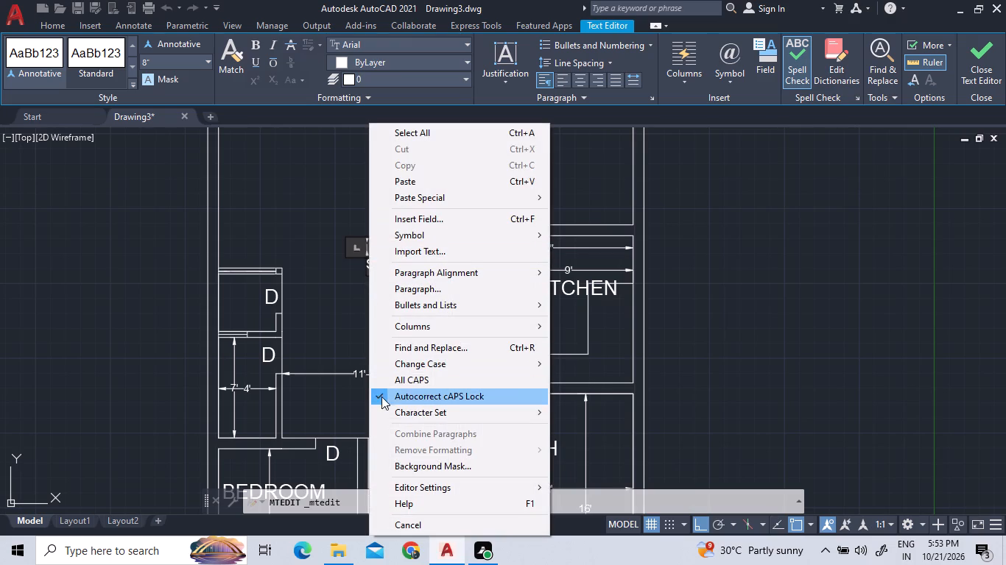
pyautogui.click(332, 364)
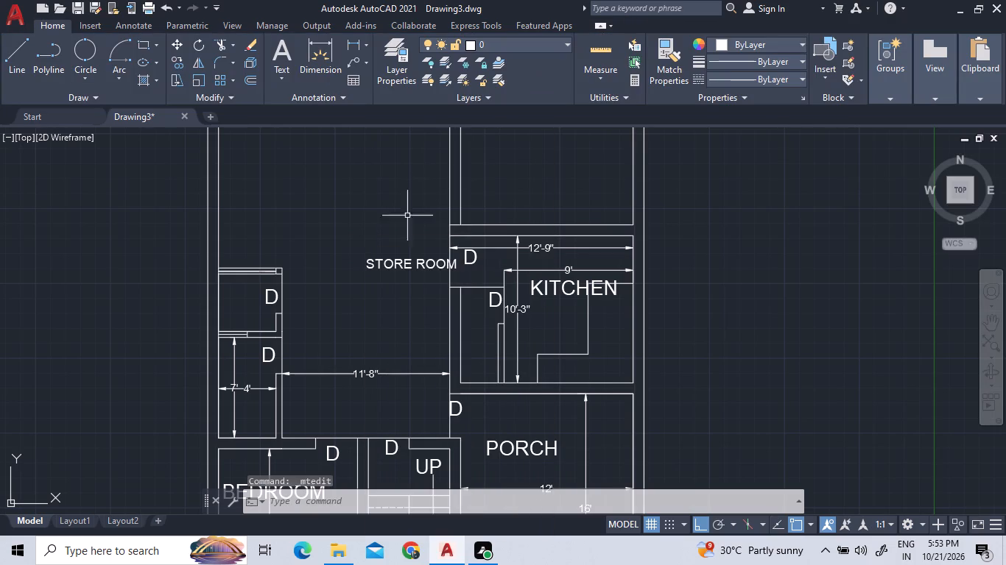
# Rotate the STORE ROOM label 90° about its start so it reads vertically.
pyautogui.click(390, 271)
pyautogui.rightClick(360, 221)
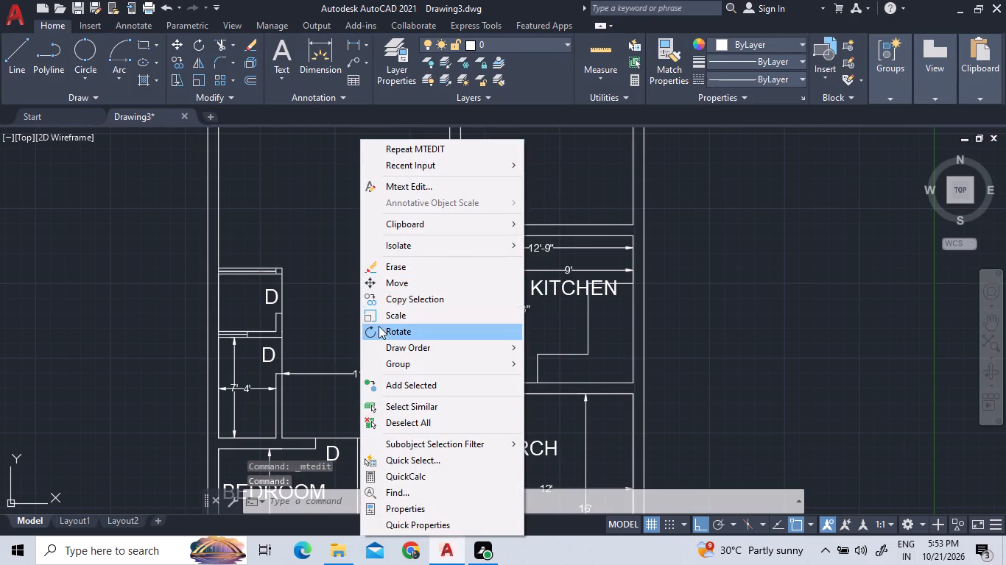
pyautogui.click(381, 335)
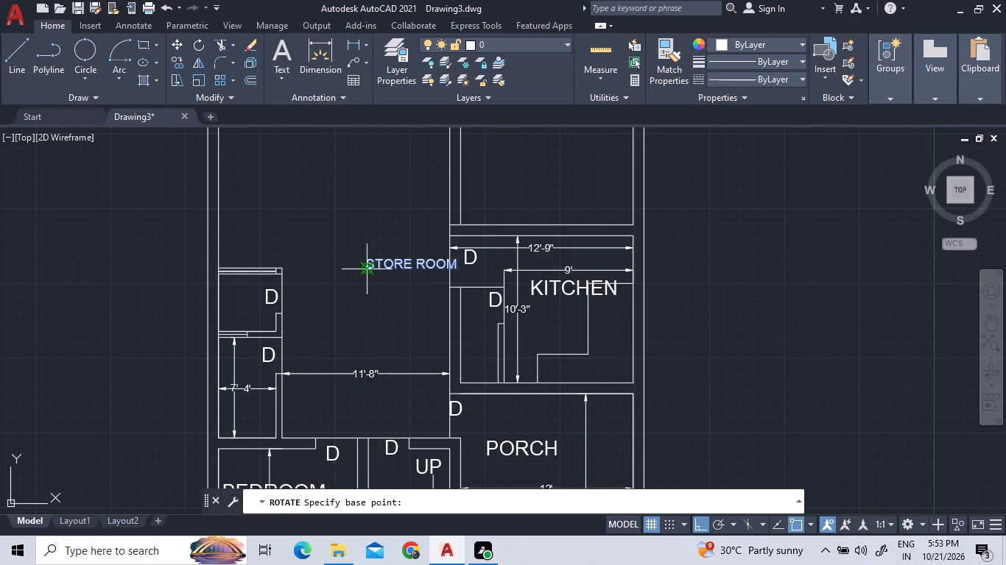
pyautogui.click(367, 269)
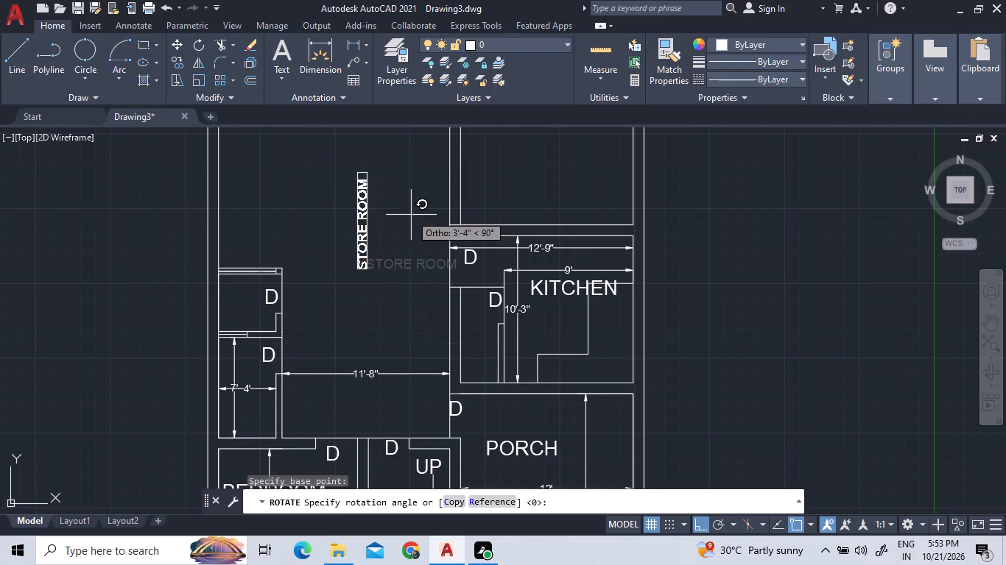
pyautogui.click(400, 204)
# With Ortho off, move the vertical STORE ROOM label into the small compartment beside the kitchen.
pyautogui.moveTo(395, 260); pyautogui.dragTo(390, 252)
pyautogui.click(337, 196)
pyautogui.rightClick(337, 196)
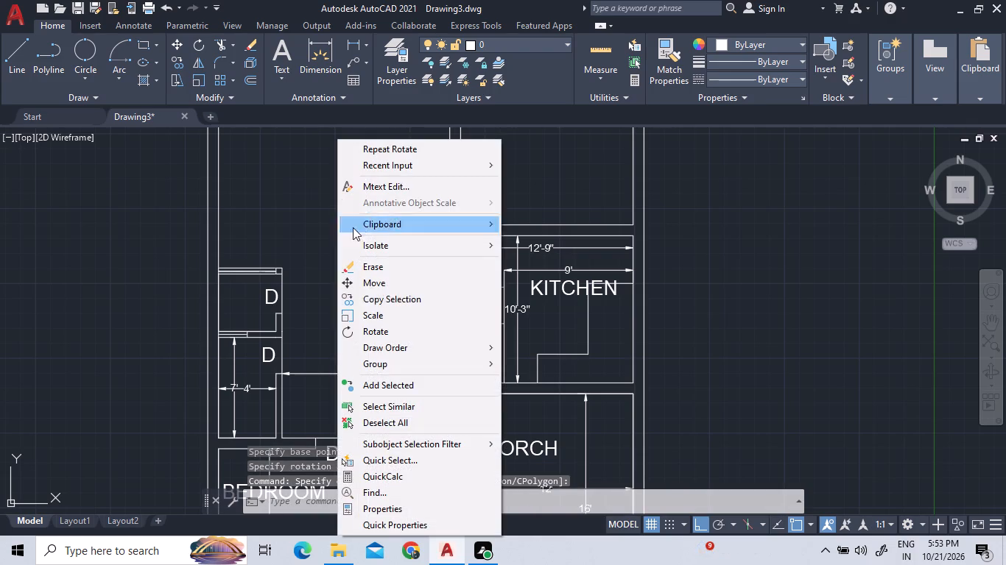
pyautogui.doubleClick(375, 288)
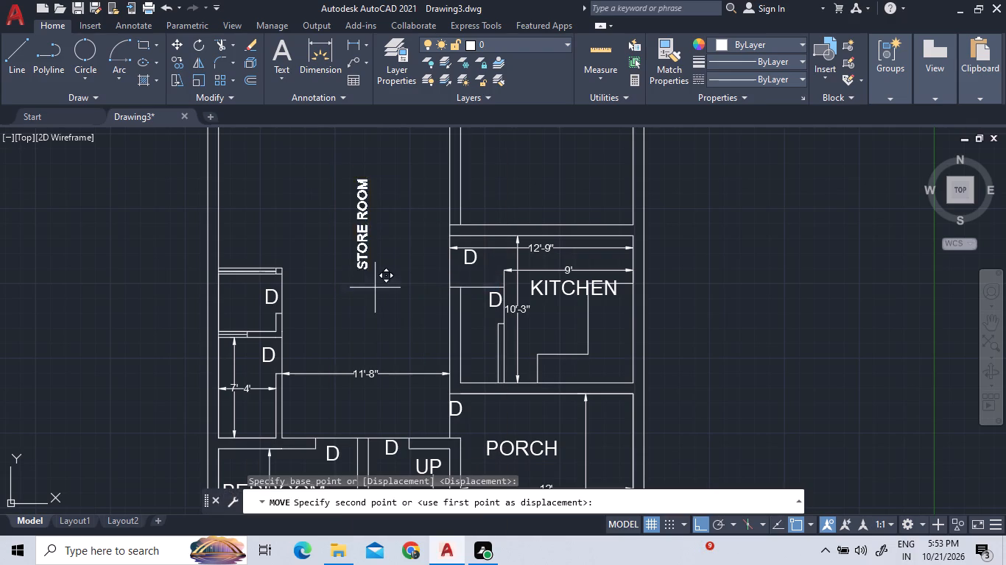
pyautogui.press('F8')
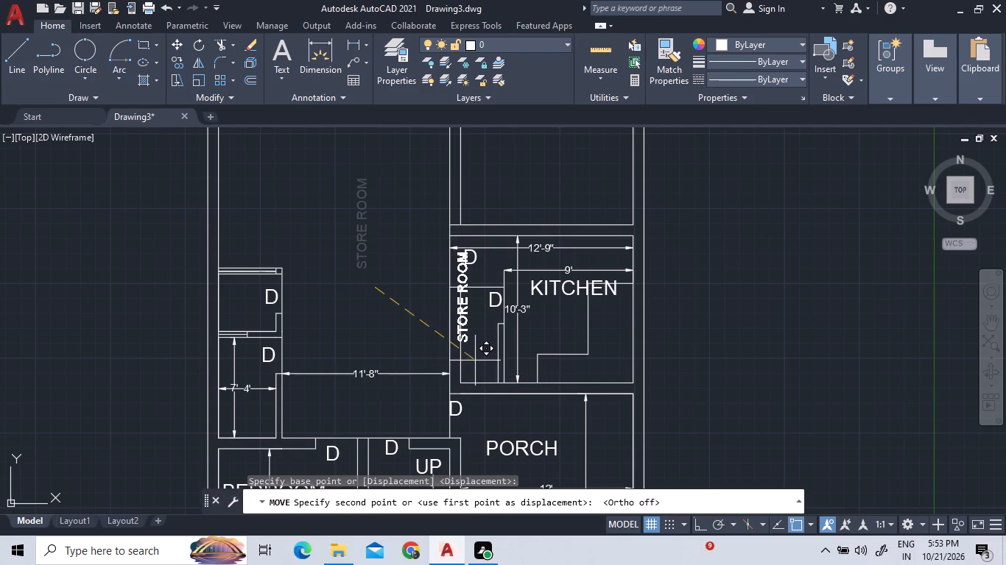
pyautogui.click(485, 399)
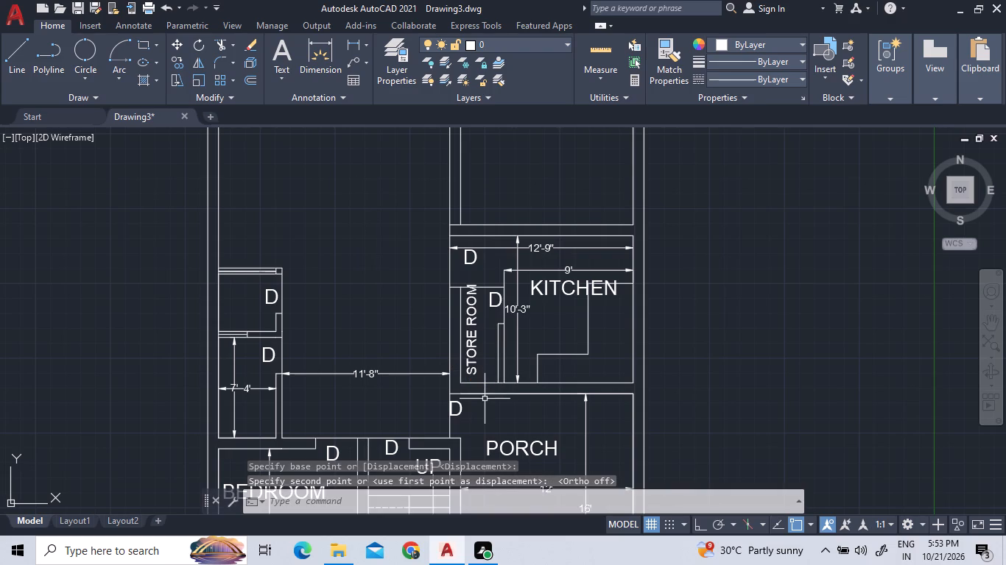
# Add a multiline text label TOILET, 8" high, in the small 7' by 4' room above the bedroom.
pyautogui.scroll(-1, 487, 361)
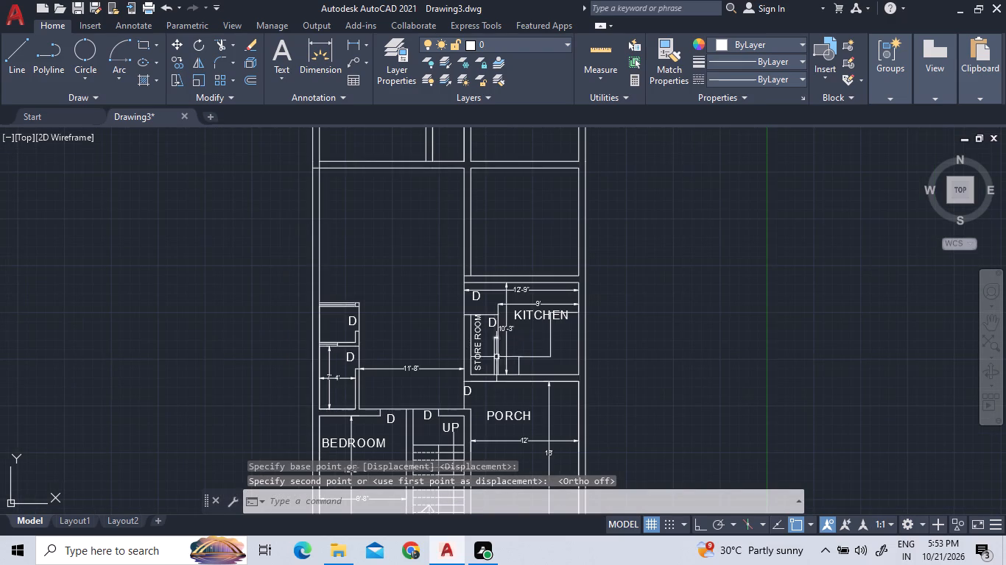
pyautogui.moveTo(499, 259); pyautogui.dragTo(541, 417, button='middle')
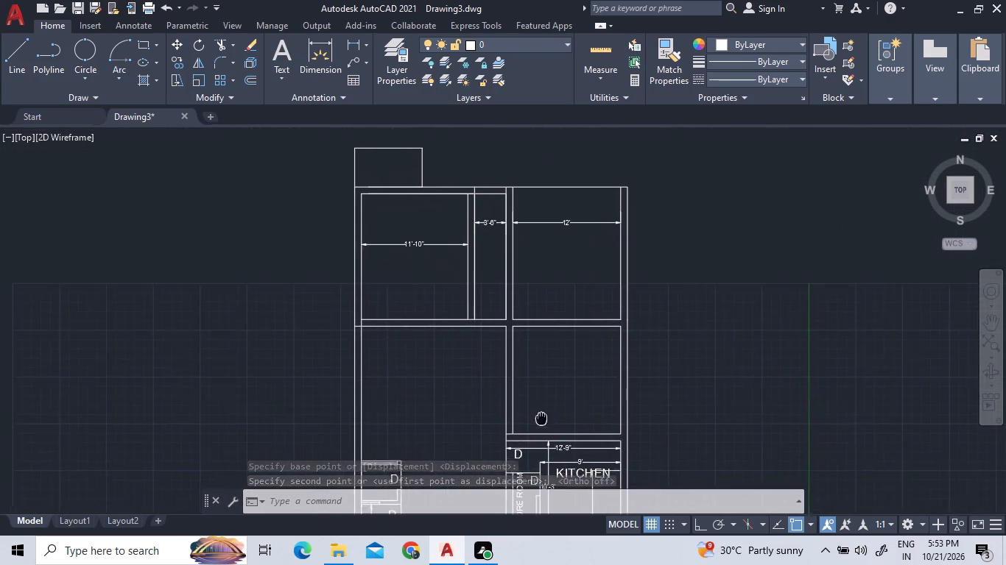
pyautogui.moveTo(541, 417); pyautogui.dragTo(598, 266, button='middle')
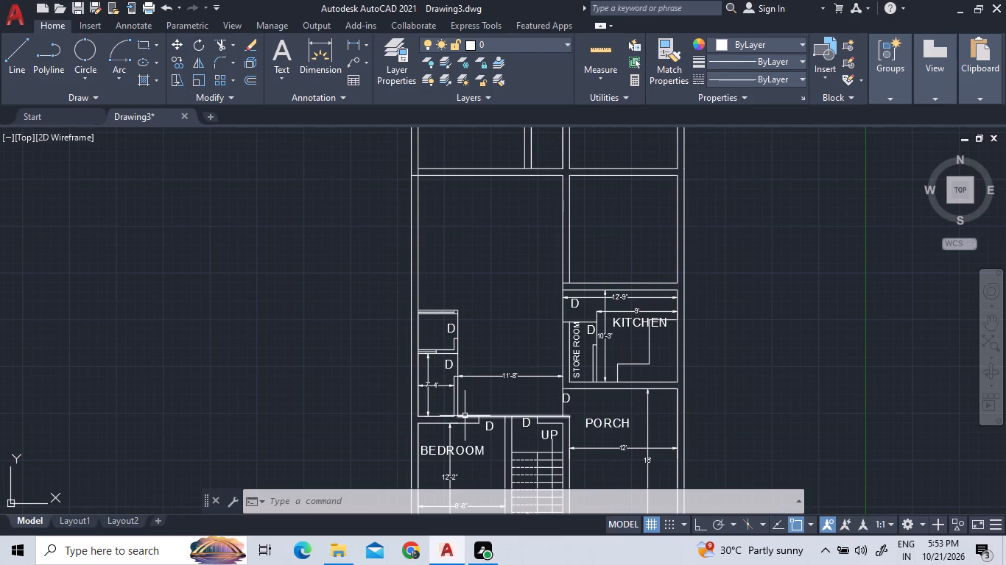
pyautogui.scroll(1, 457, 415)
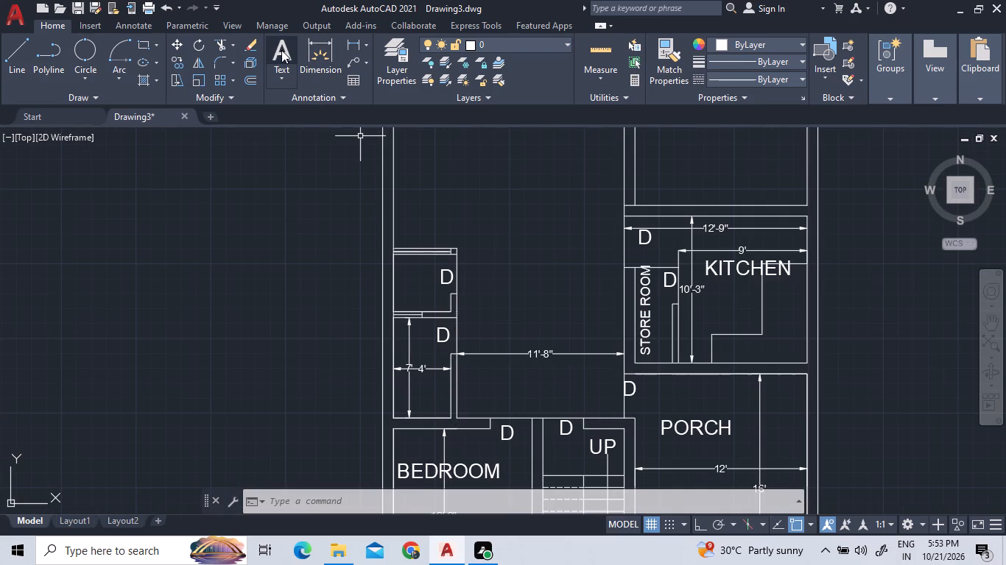
pyautogui.click(281, 50)
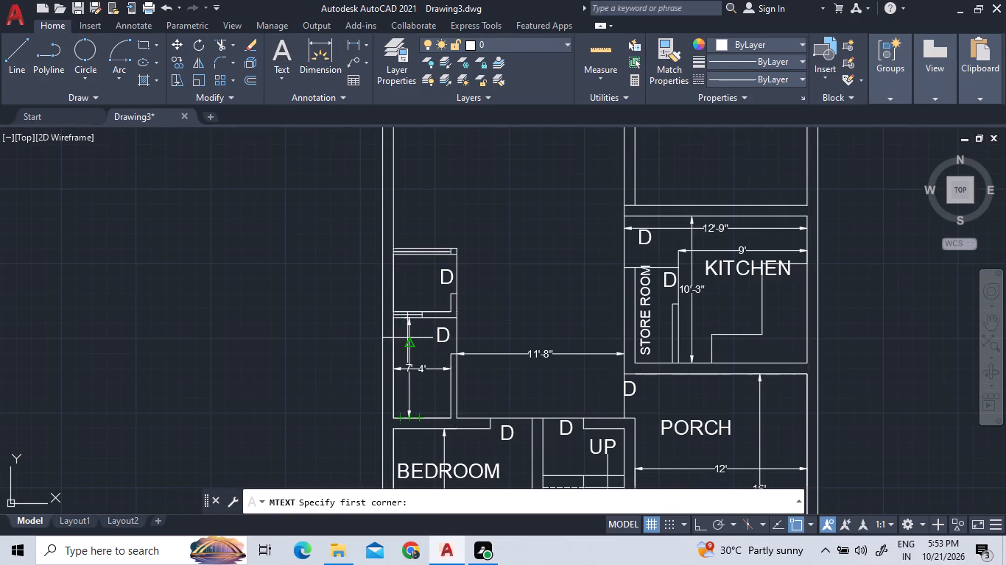
pyautogui.scroll(3, 407, 336)
pyautogui.click(384, 332)
pyautogui.click(451, 359)
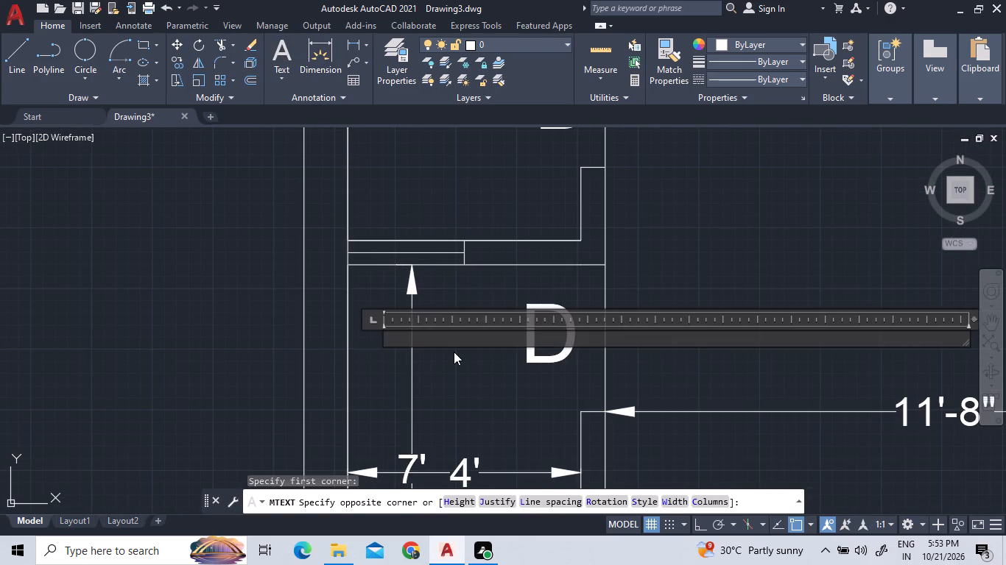
pyautogui.write('TOIL')
pyautogui.write('ET')
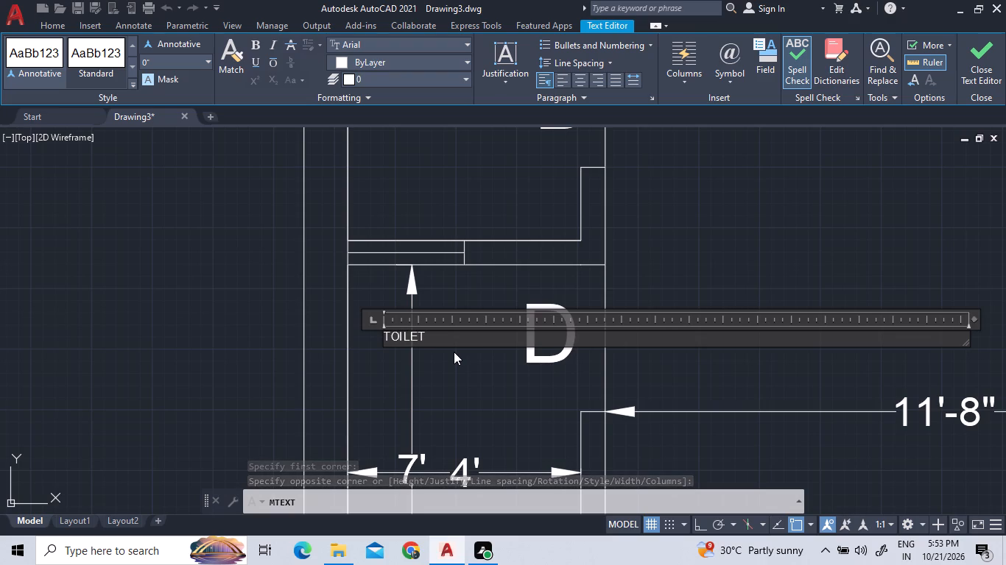
pyautogui.doubleClick(429, 338)
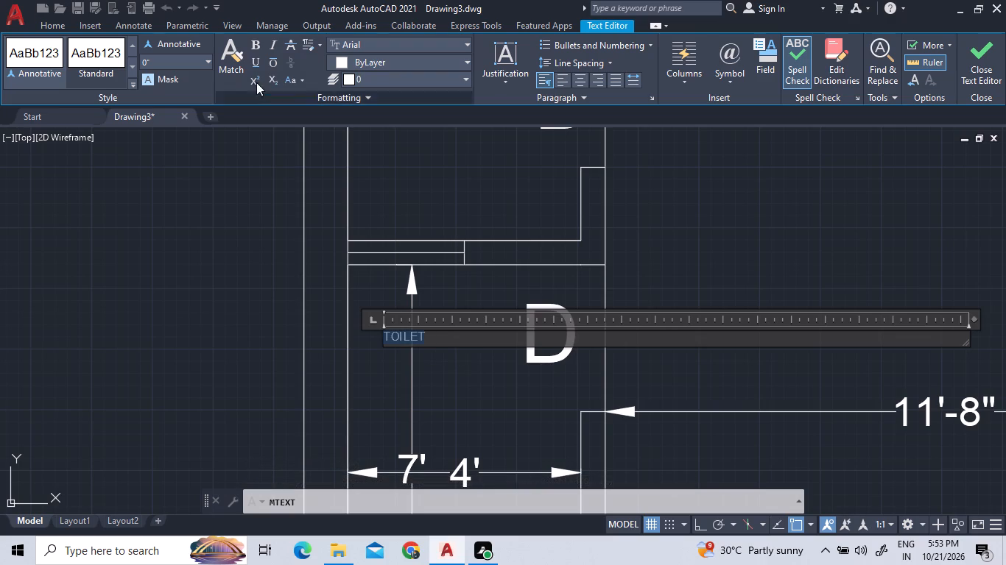
pyautogui.click(210, 67)
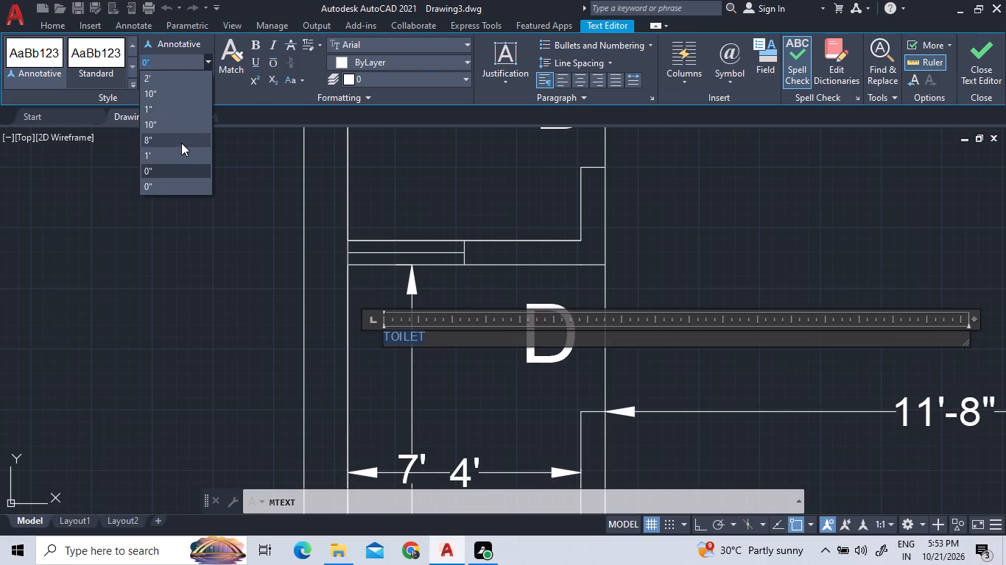
pyautogui.click(181, 143)
pyautogui.click(431, 195)
# Move the TOILET label slightly down, clear of the D label and just above the horizontal dimension.
pyautogui.scroll(-2, 510, 382)
pyautogui.click(502, 382)
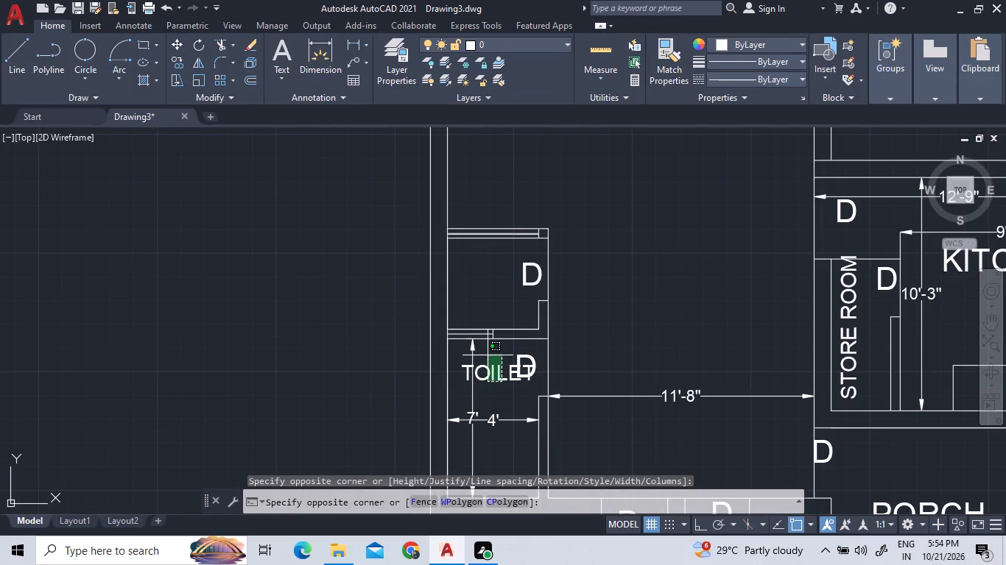
pyautogui.click(488, 355)
pyautogui.rightClick(488, 355)
pyautogui.click(539, 277)
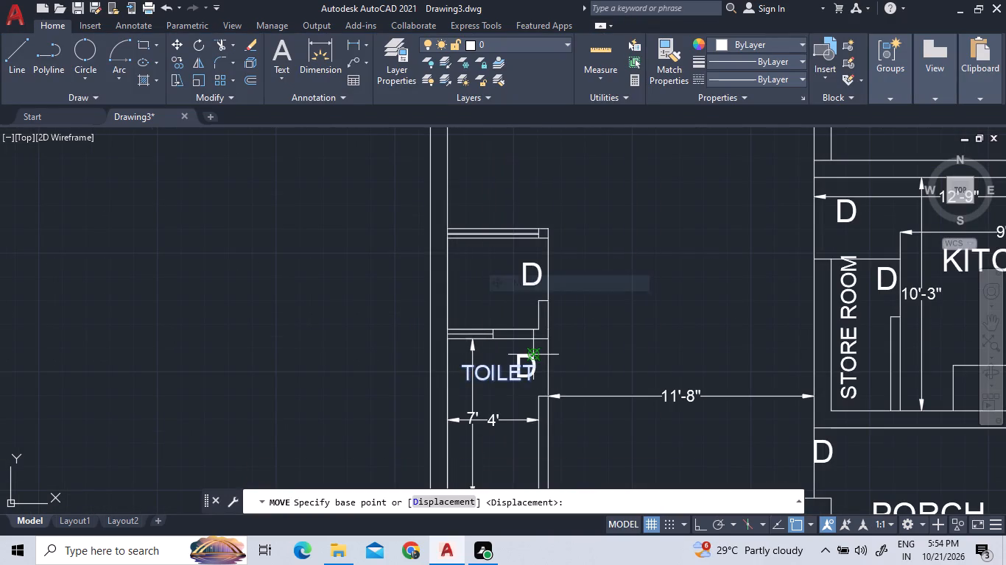
pyautogui.moveTo(495, 389); pyautogui.dragTo(493, 398)
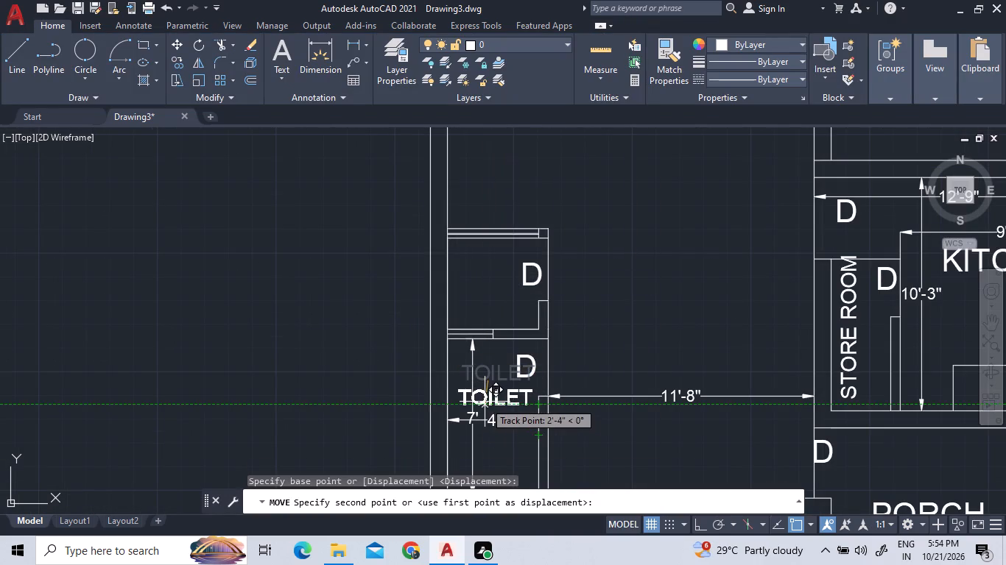
pyautogui.click(485, 402)
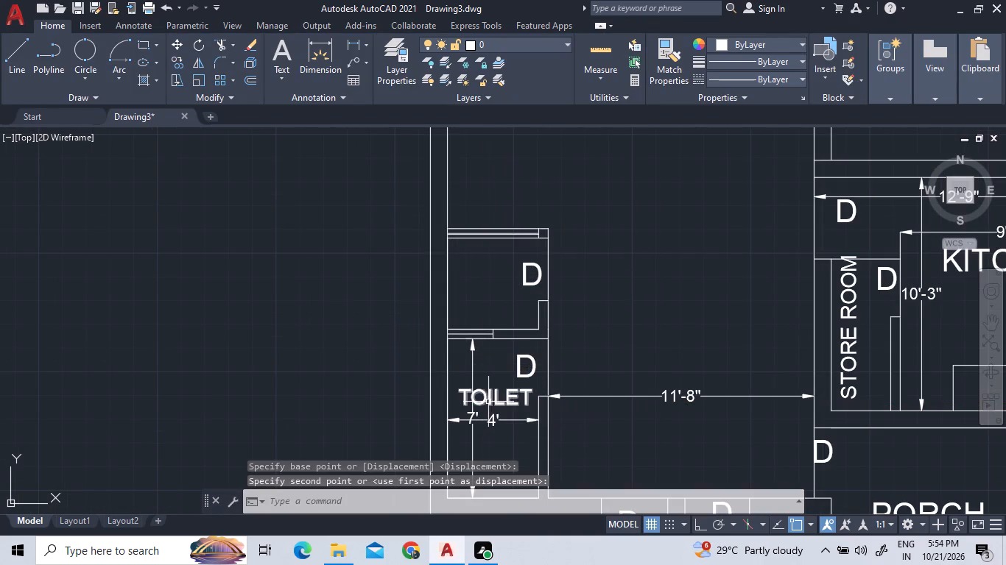
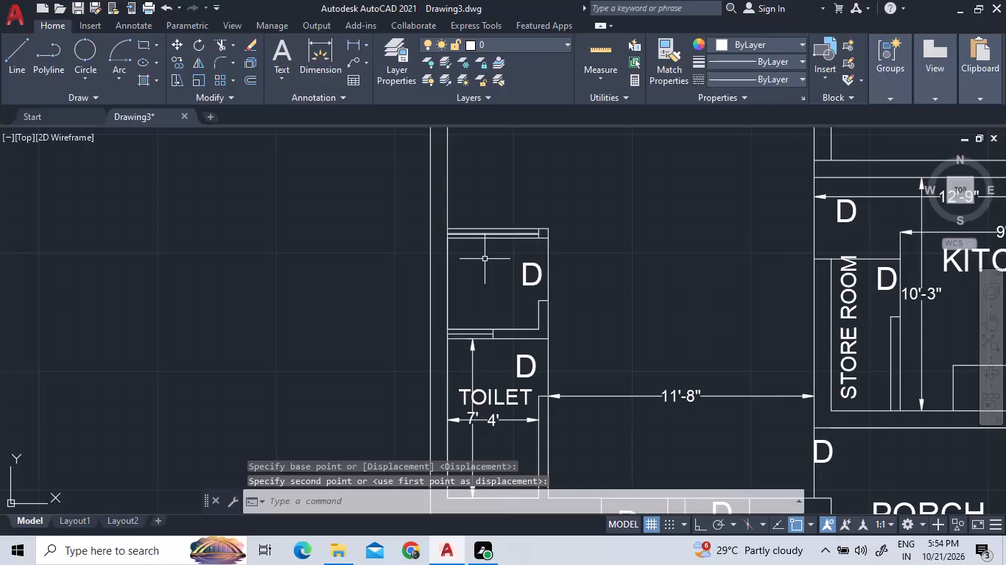
# Copy the TOILET label into the small room directly above the toilet.
pyautogui.click(490, 394)
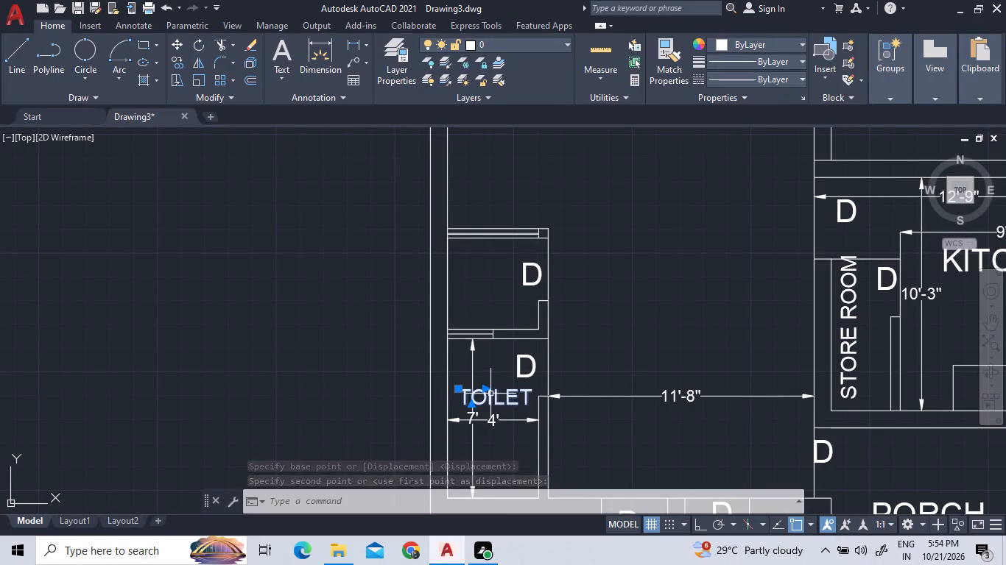
pyautogui.rightClick(490, 394)
pyautogui.click(532, 303)
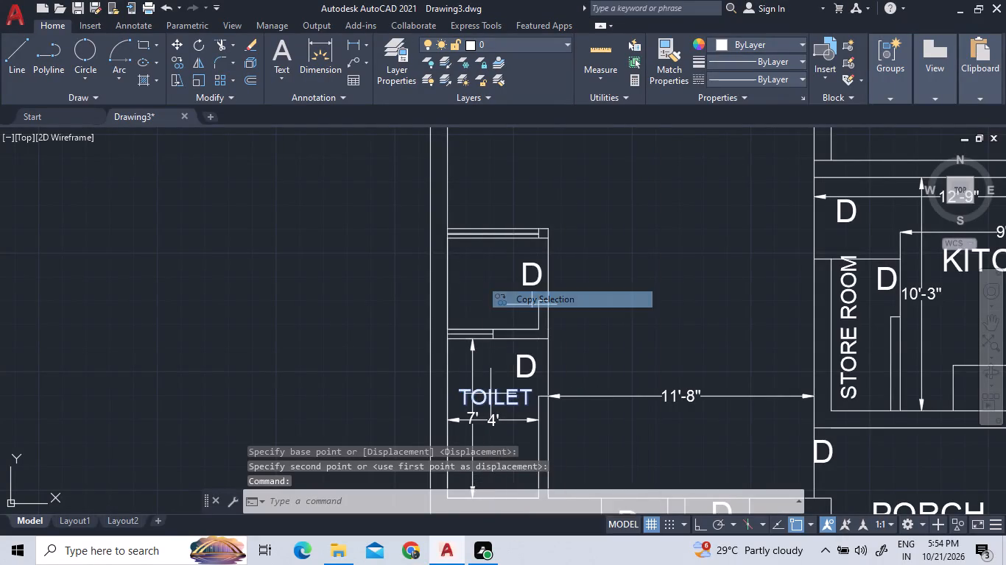
pyautogui.click(496, 409)
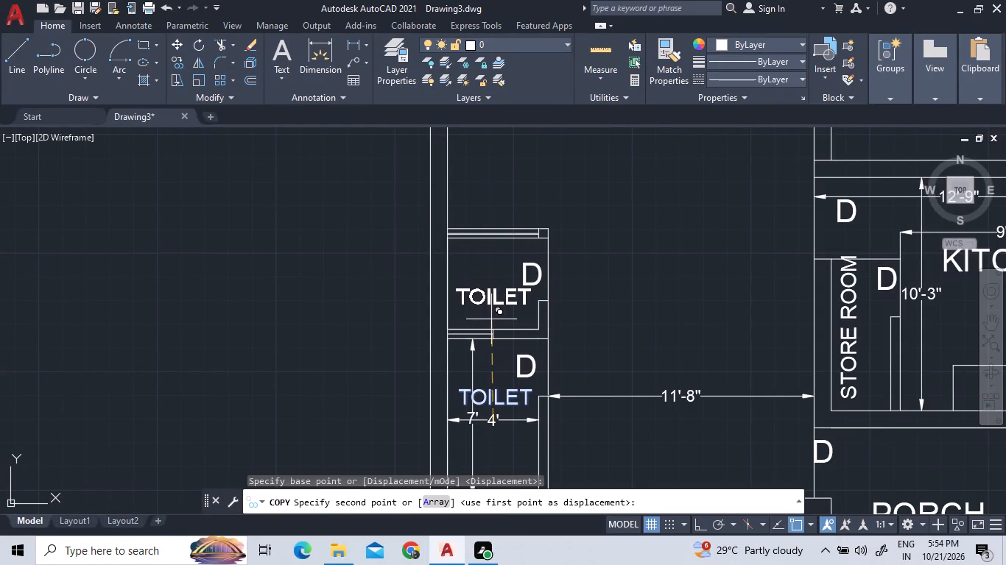
pyautogui.click(491, 319)
pyautogui.rightClick(635, 279)
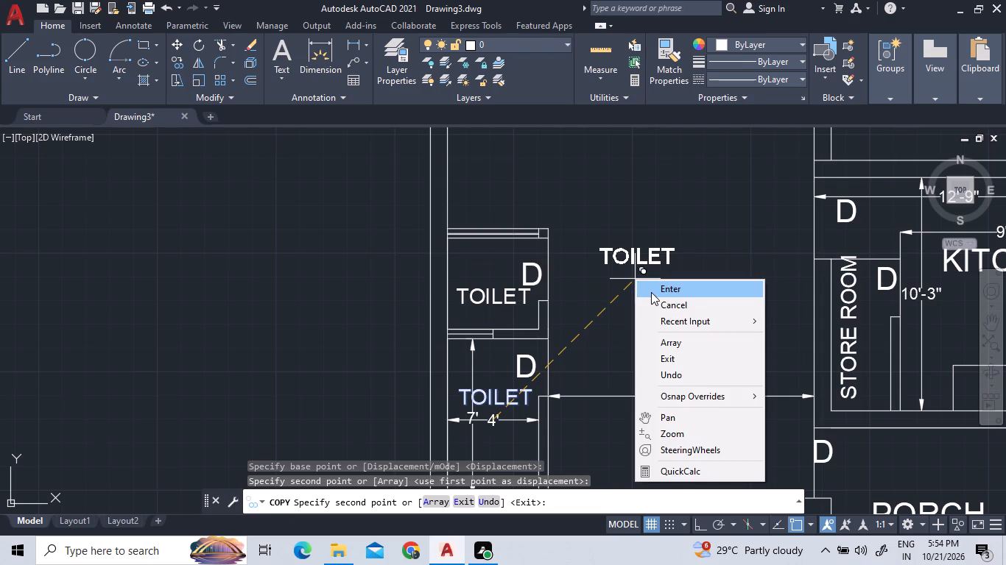
pyautogui.click(651, 292)
# Change the copied label's text in the small room above the toilet to OTS.
pyautogui.tripleClick(483, 298)
pyautogui.click(483, 298)
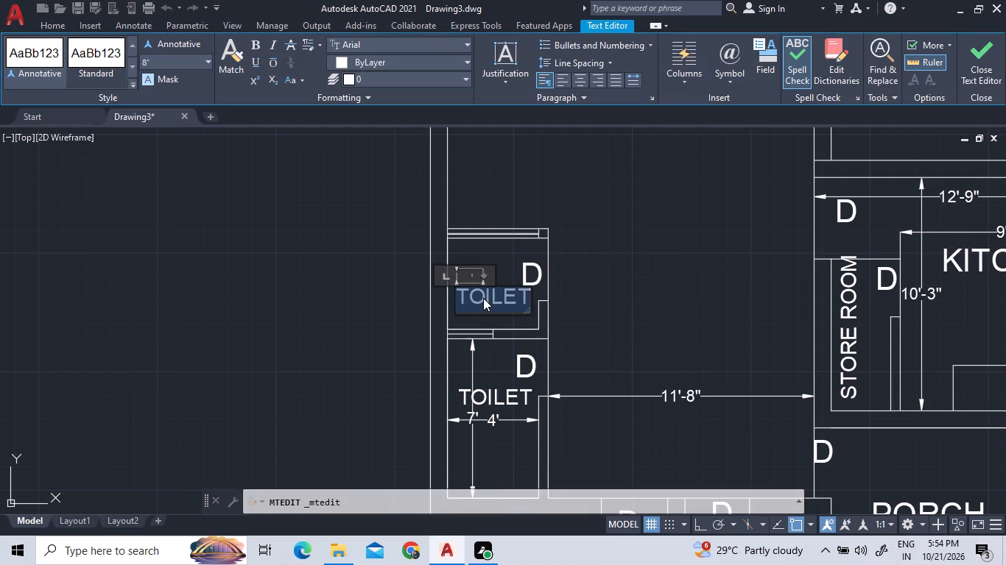
pyautogui.write('OTS')
pyautogui.click(512, 278)
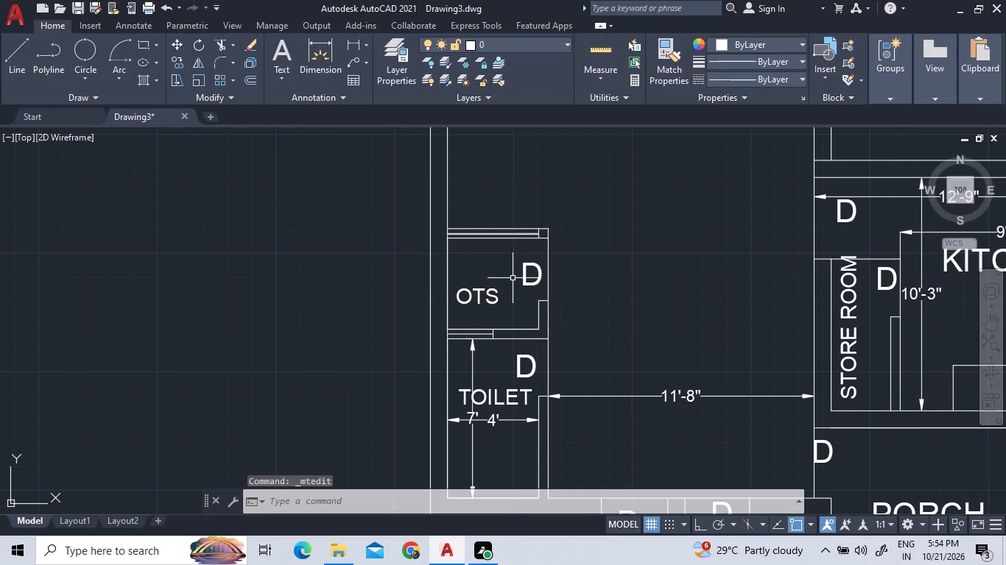
# Add a vertical linear dimension from the cross wall above the hall down to the OTS room's top wall.
pyautogui.scroll(-1, 578, 376)
pyautogui.moveTo(577, 299); pyautogui.dragTo(583, 392, button='middle')
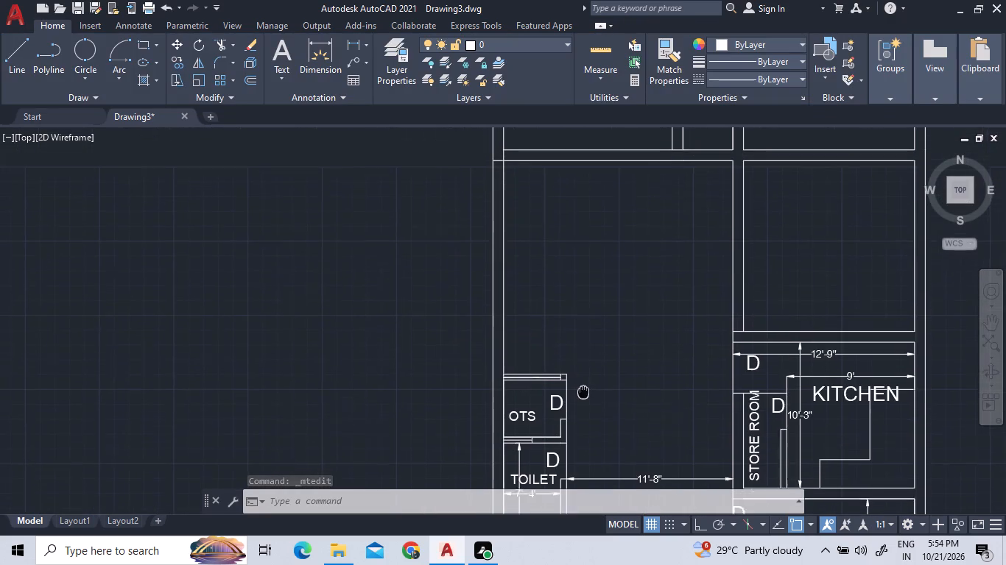
pyautogui.moveTo(583, 392); pyautogui.dragTo(555, 436, button='middle')
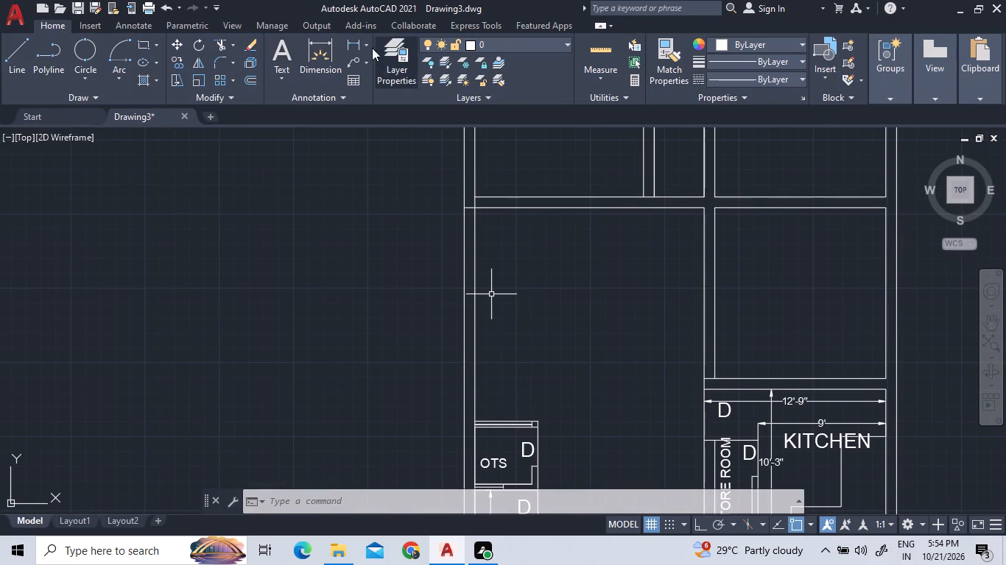
pyautogui.click(349, 40)
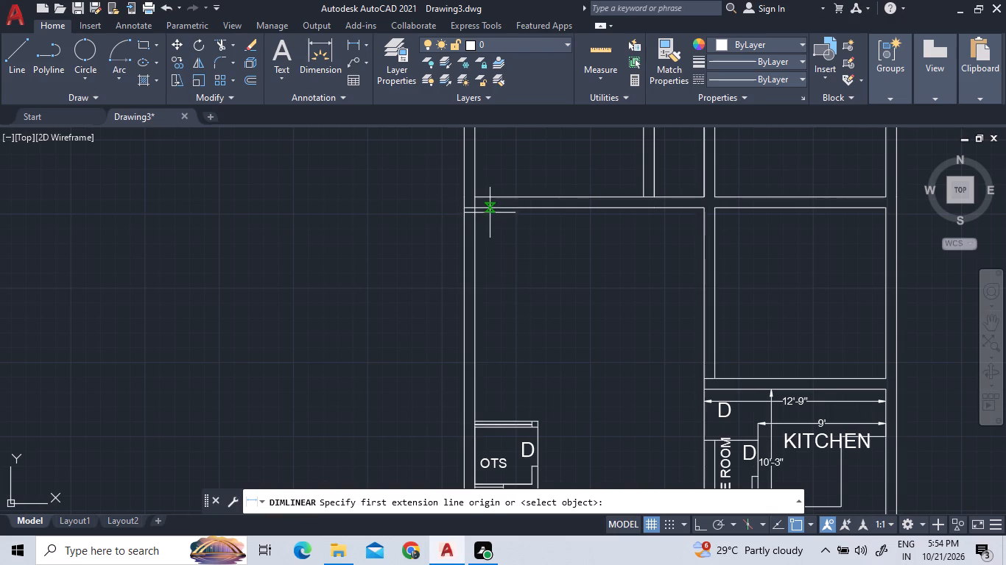
pyautogui.moveTo(489, 207); pyautogui.dragTo(489, 214)
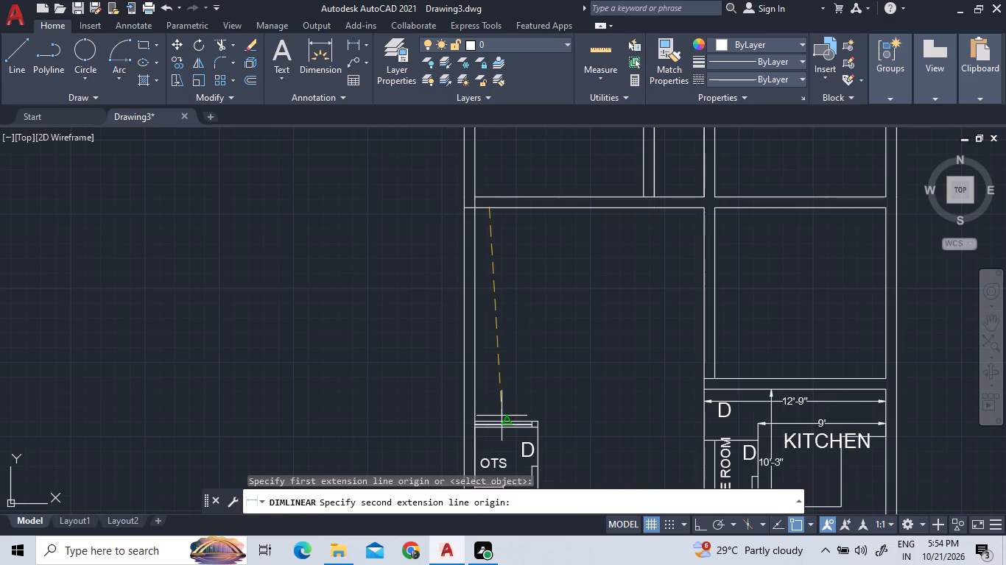
pyautogui.scroll(2, 482, 422)
pyautogui.click(496, 419)
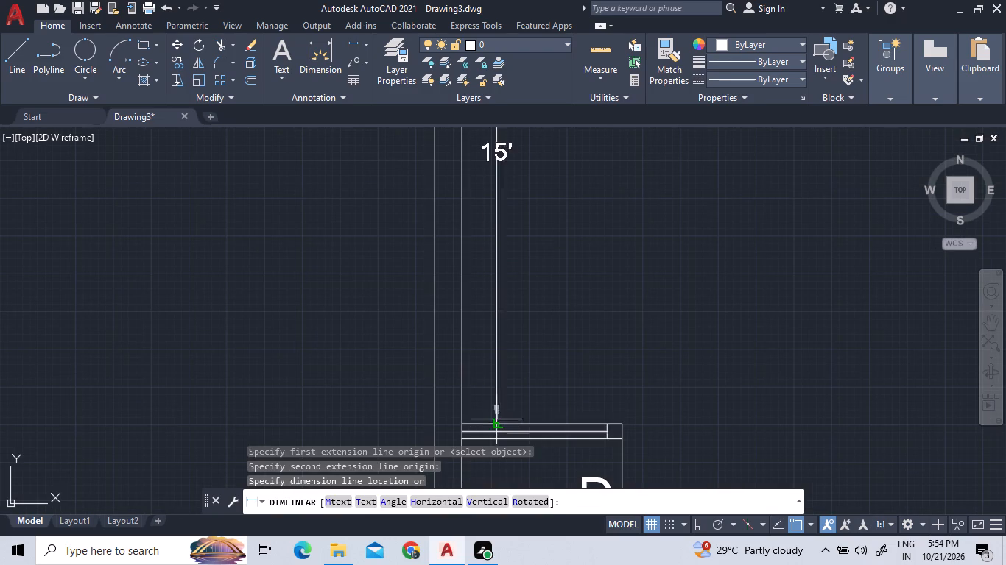
pyautogui.click(507, 411)
# Draw a line across the wall between the hall and the room above the kitchen, and trim the room-side wall line below it.
pyautogui.scroll(-1, 512, 414)
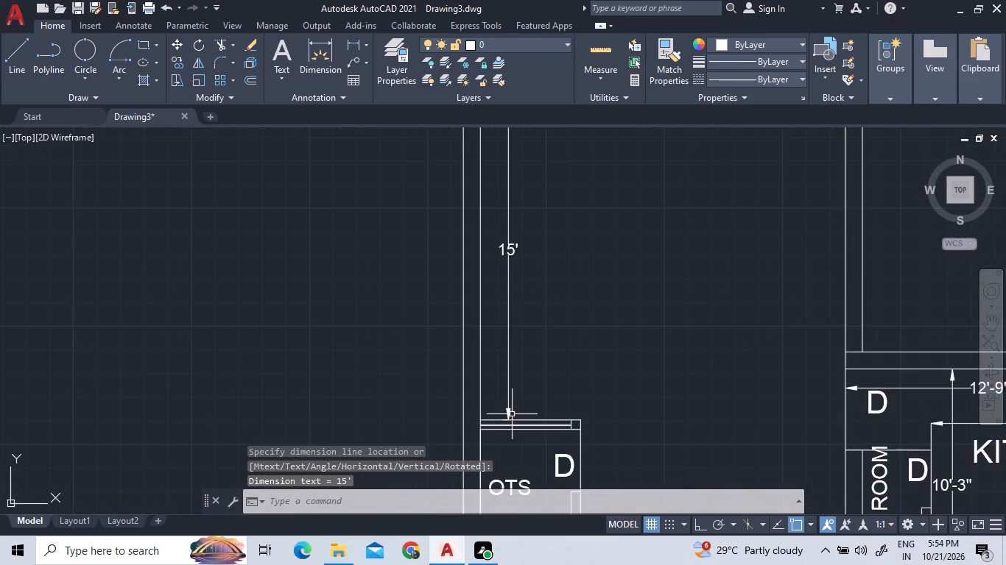
pyautogui.scroll(-1, 513, 407)
pyautogui.moveTo(609, 338); pyautogui.dragTo(505, 294, button='middle')
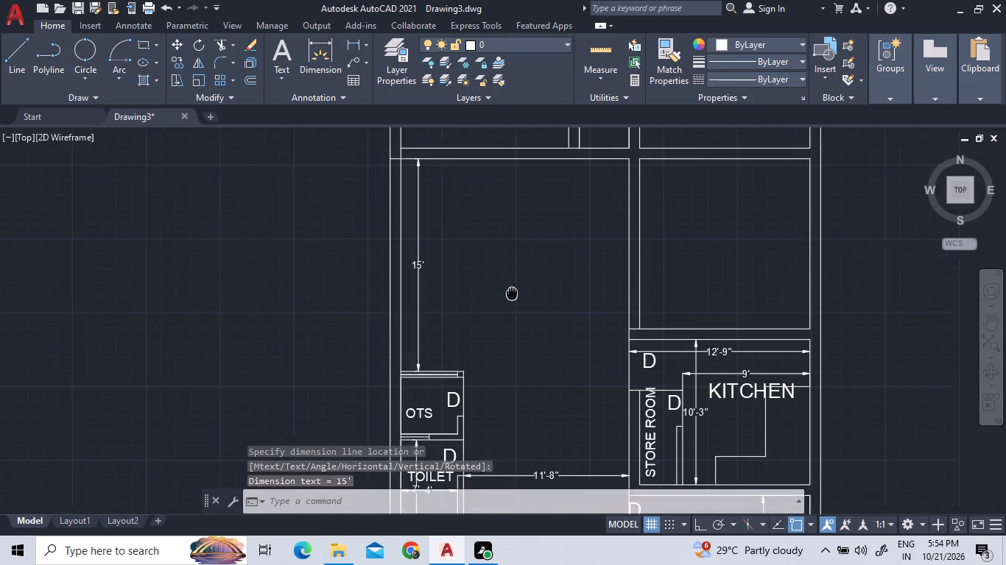
pyautogui.moveTo(505, 294); pyautogui.dragTo(486, 301, button='middle')
pyautogui.moveTo(706, 284); pyautogui.dragTo(577, 322, button='middle')
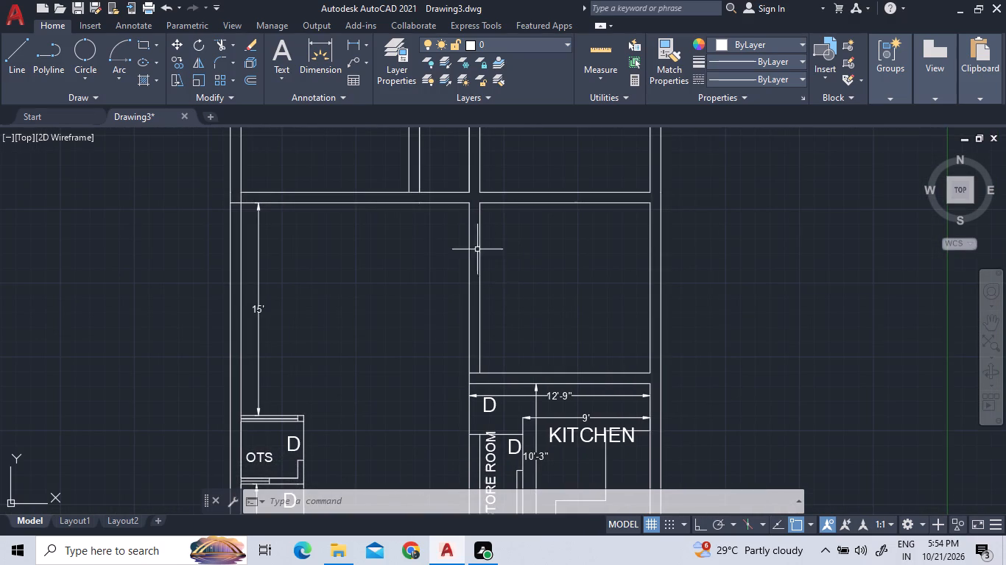
pyautogui.click(13, 57)
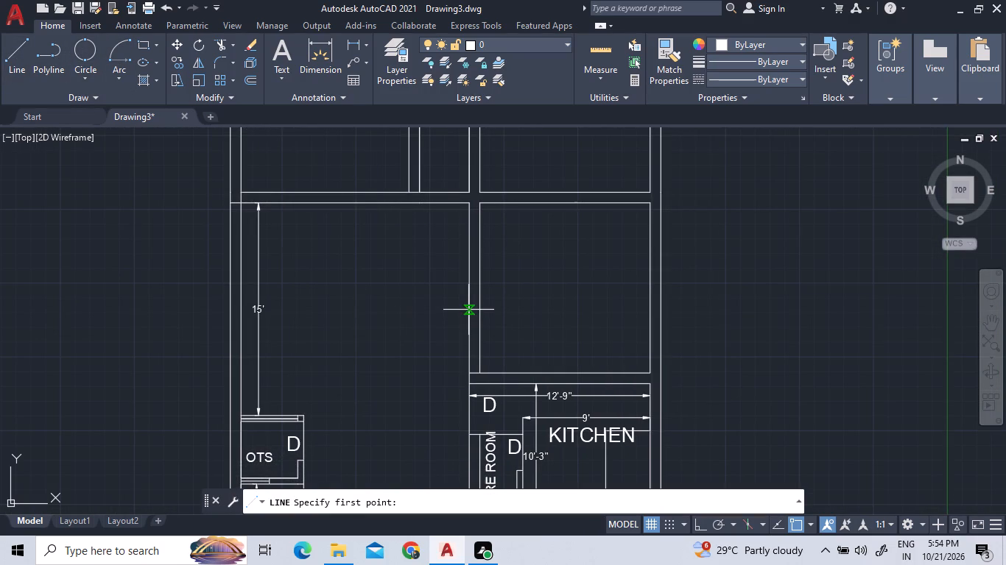
pyautogui.click(468, 309)
pyautogui.click(482, 312)
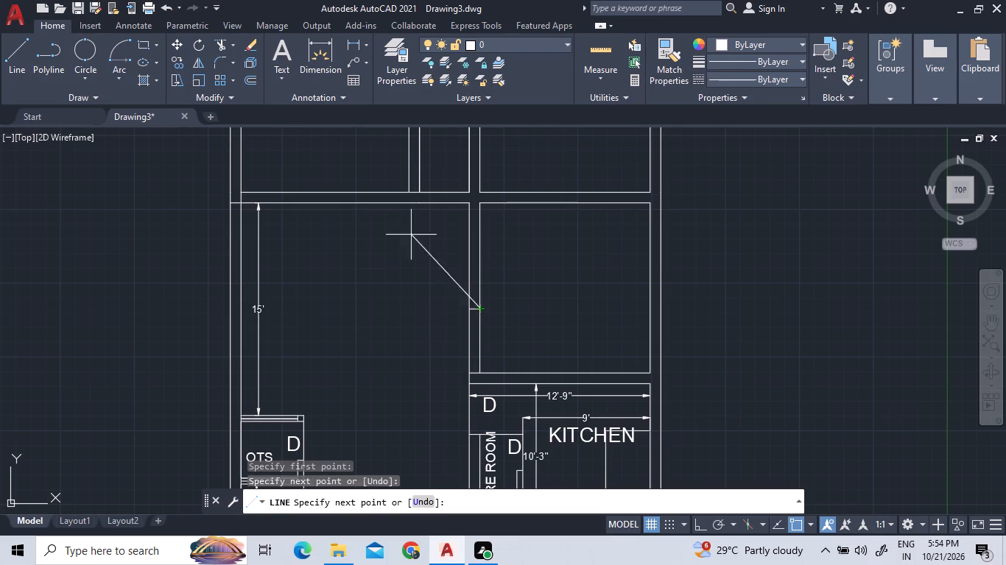
pyautogui.click(220, 43)
pyautogui.click(481, 335)
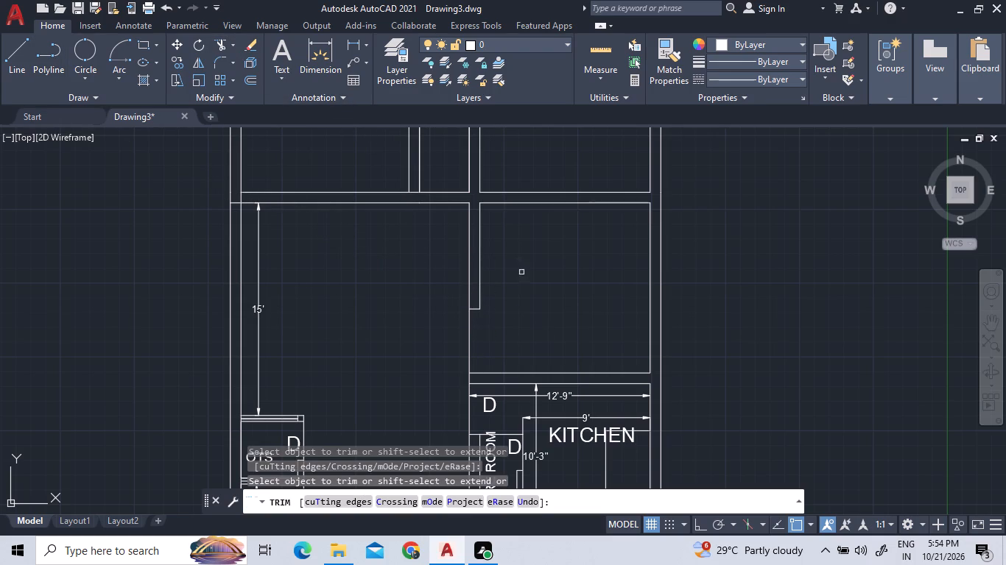
pyautogui.rightClick(518, 261)
pyautogui.click(535, 267)
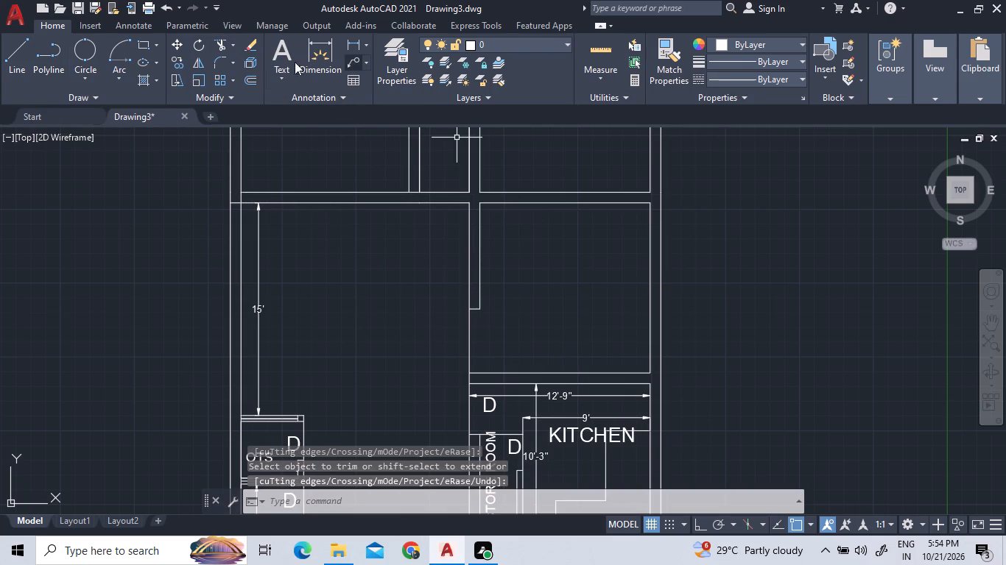
# Draw a window in that wall above the opening, using two lines across the wall and a centre line joining them.
pyautogui.click(16, 41)
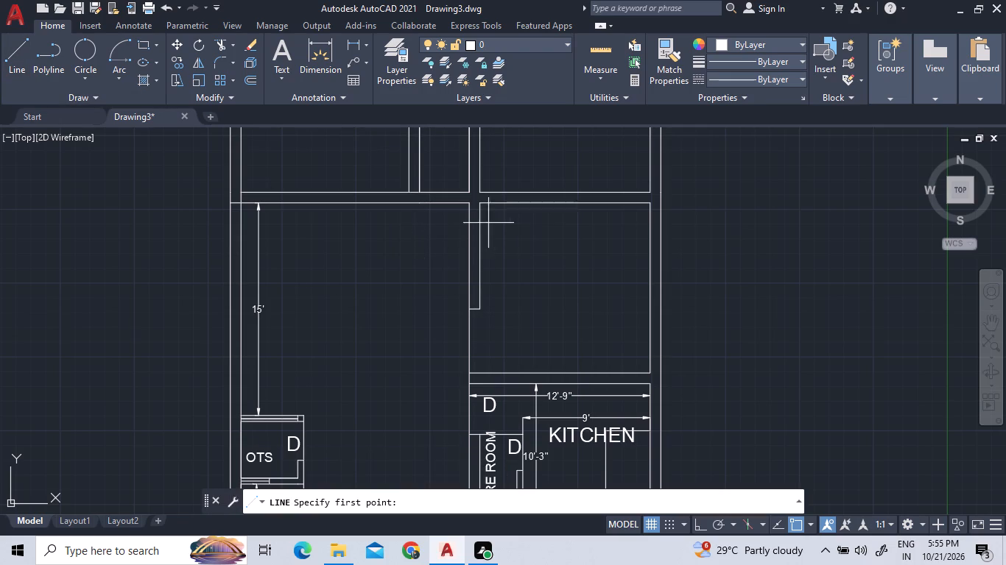
pyautogui.click(479, 222)
pyautogui.click(466, 226)
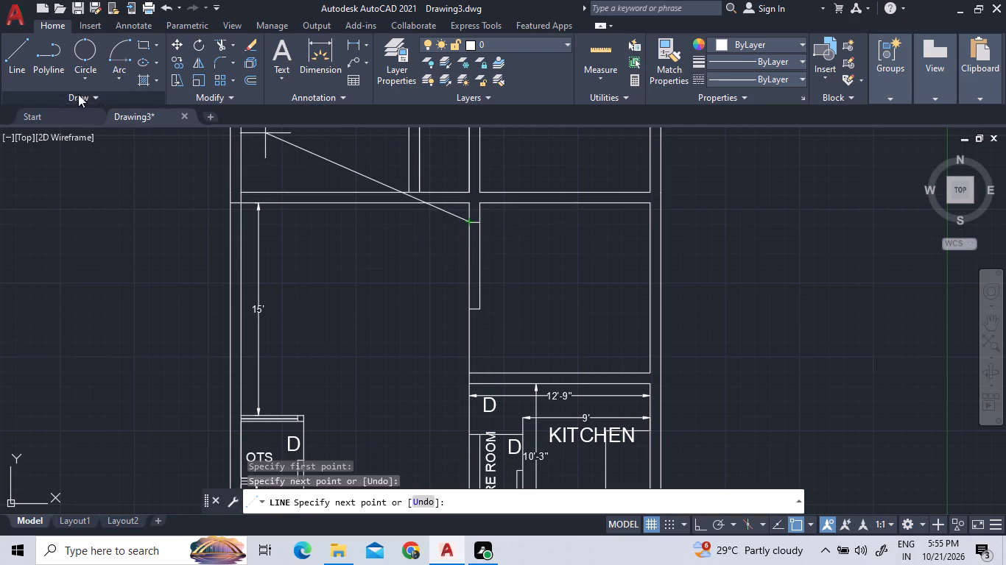
pyautogui.click(11, 65)
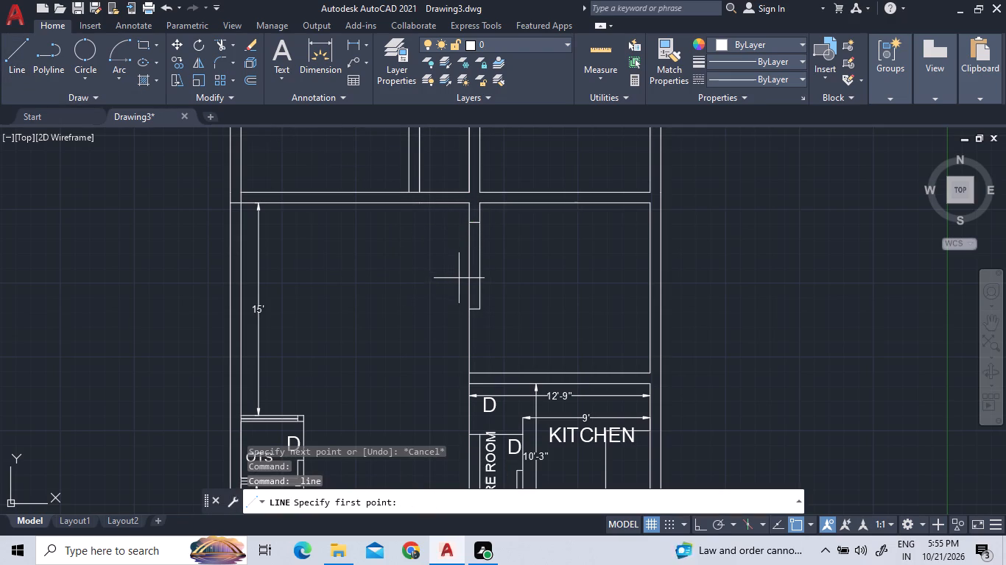
pyautogui.click(468, 282)
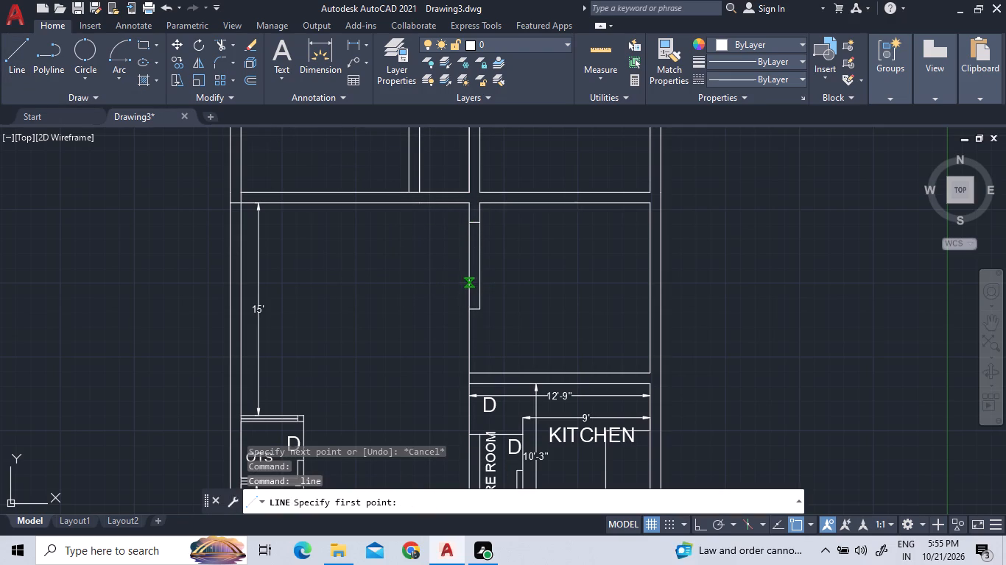
pyautogui.click(477, 282)
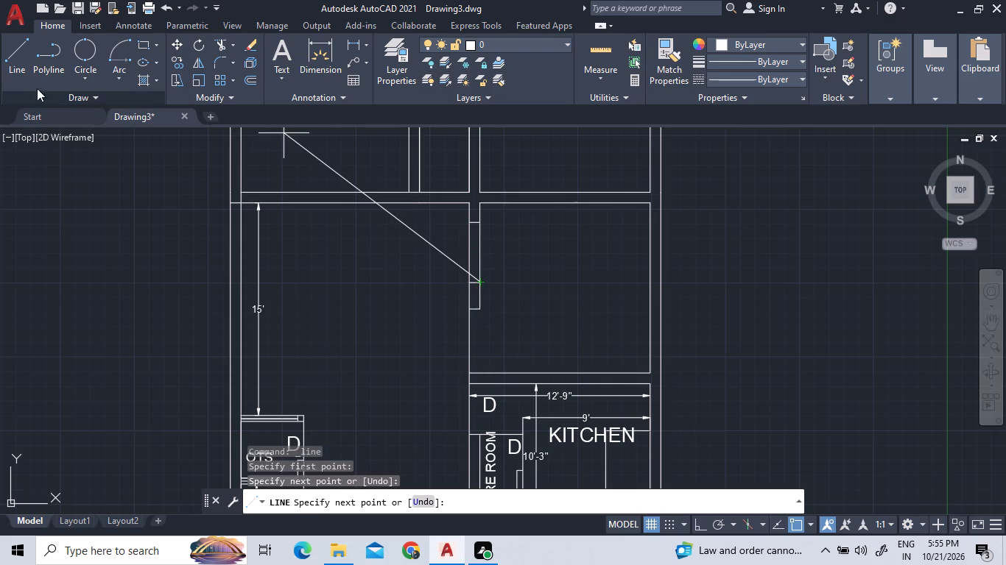
pyautogui.click(19, 65)
pyautogui.scroll(3, 474, 229)
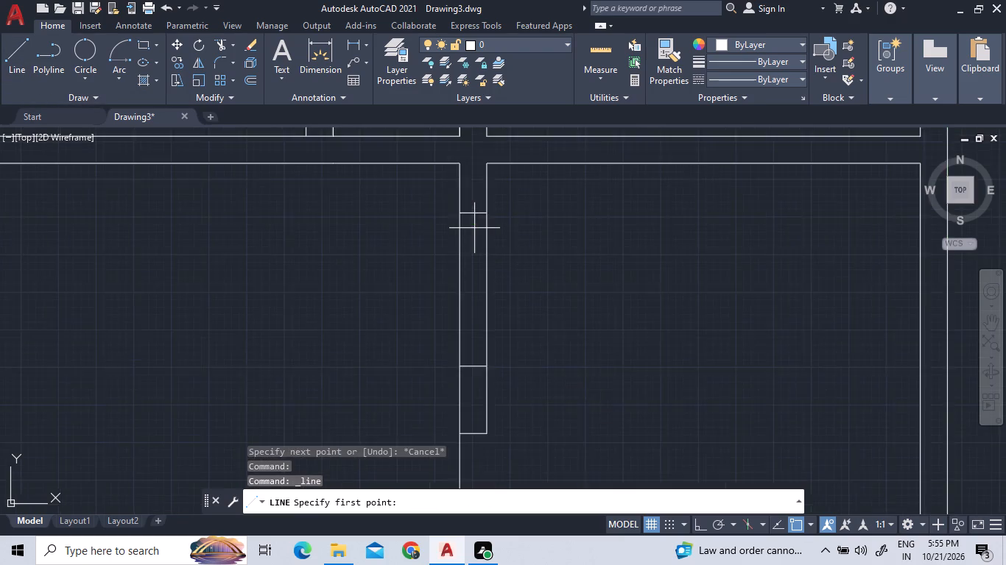
pyautogui.click(474, 205)
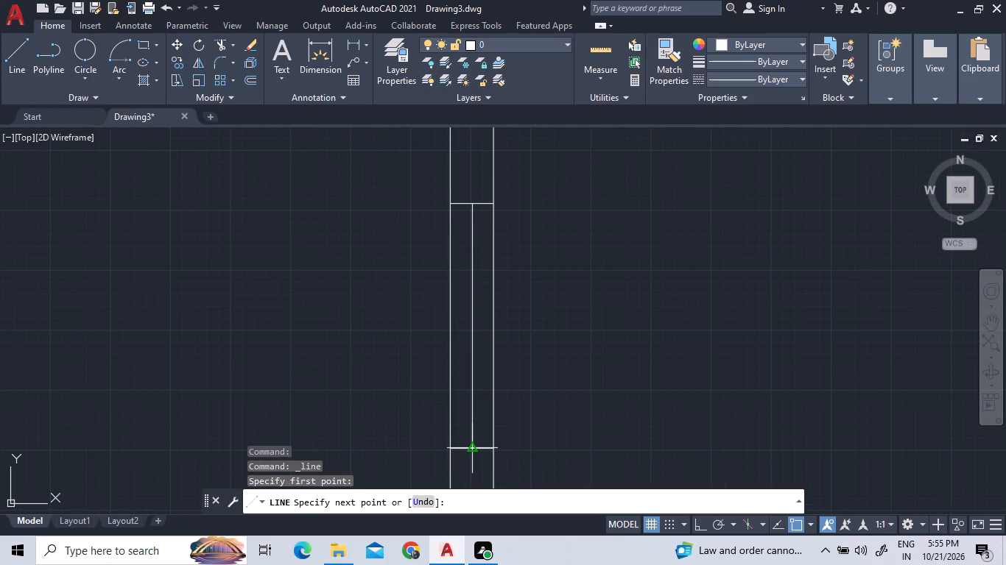
pyautogui.click(473, 449)
pyautogui.rightClick(546, 337)
pyautogui.click(558, 344)
# Copy the W label from the lower bedroom's window to the hall side of the new window in the wall above the store room.
pyautogui.scroll(-2, 549, 330)
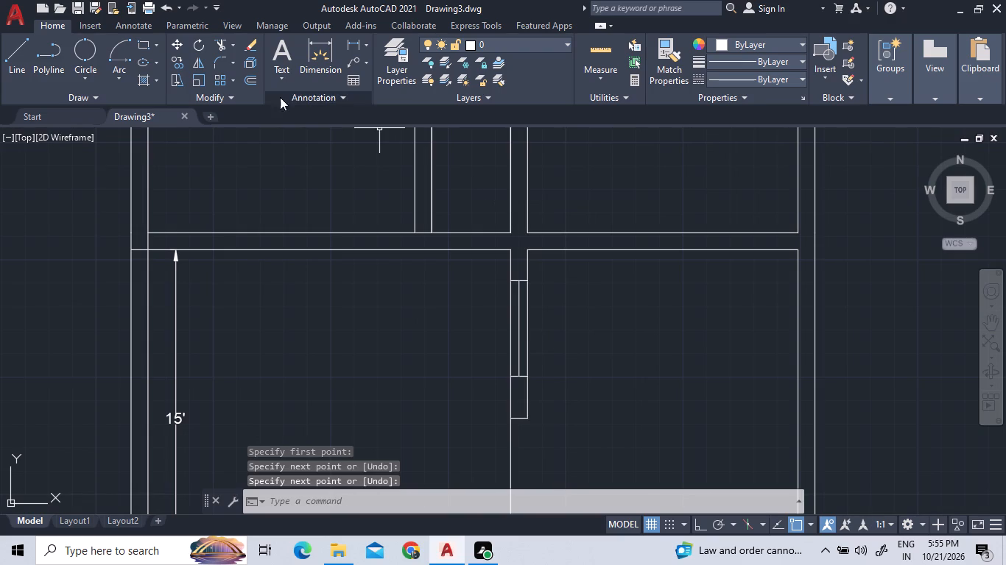
pyautogui.scroll(-4, 299, 256)
pyautogui.scroll(3, 300, 422)
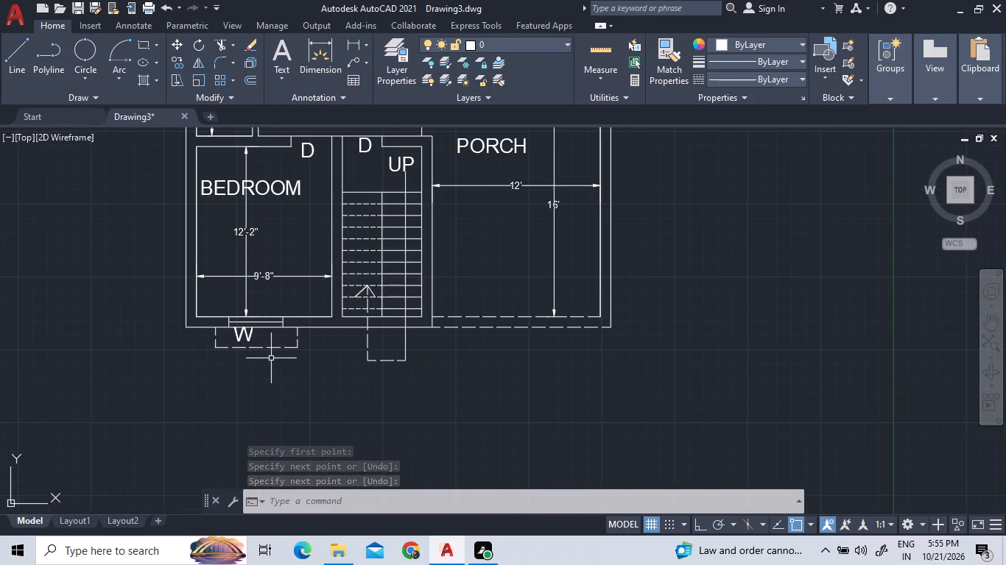
pyautogui.scroll(3, 263, 340)
pyautogui.click(263, 340)
pyautogui.click(138, 299)
pyautogui.rightClick(186, 321)
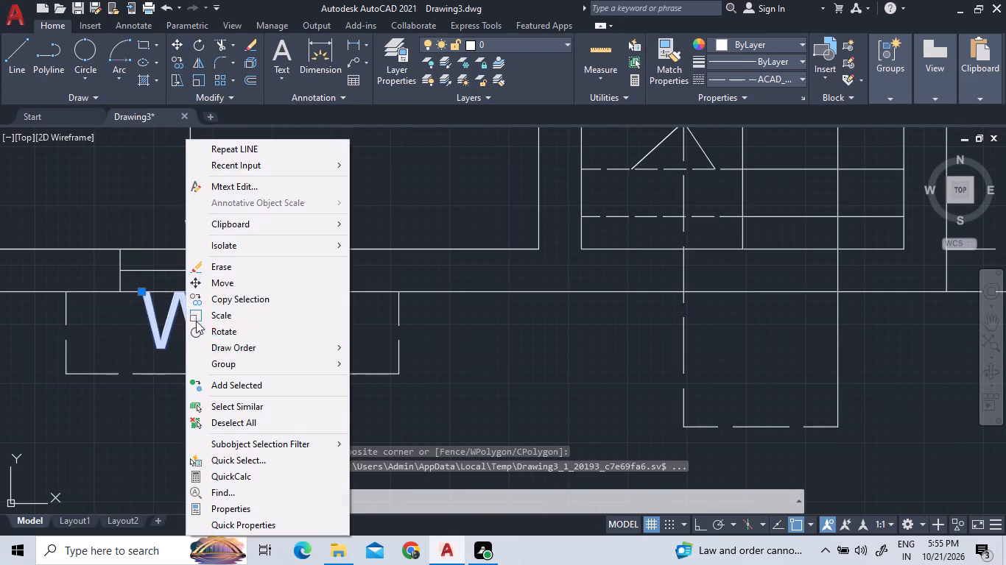
pyautogui.click(279, 292)
pyautogui.click(242, 310)
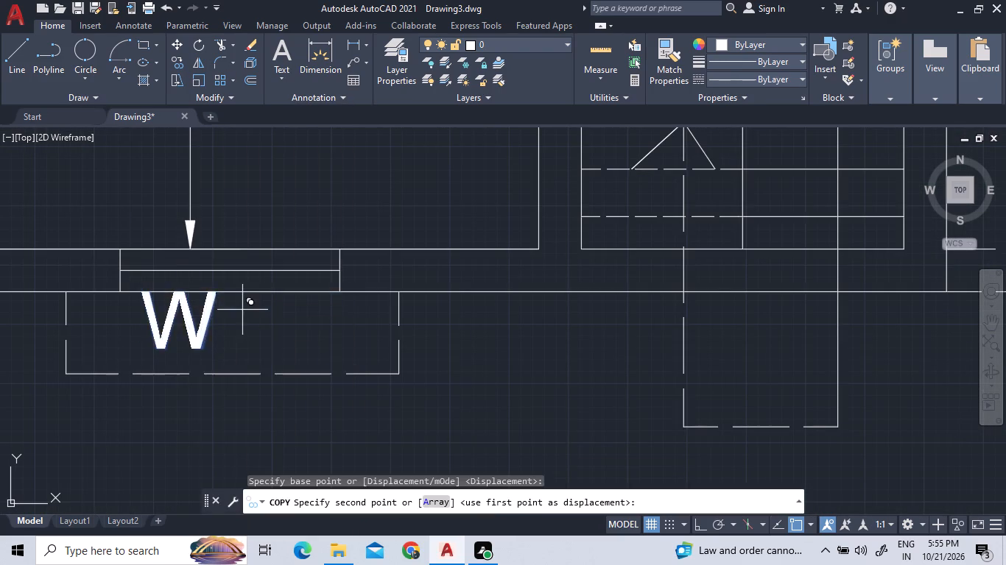
pyautogui.scroll(-5, 332, 413)
pyautogui.scroll(2, 449, 157)
pyautogui.scroll(-3, 462, 290)
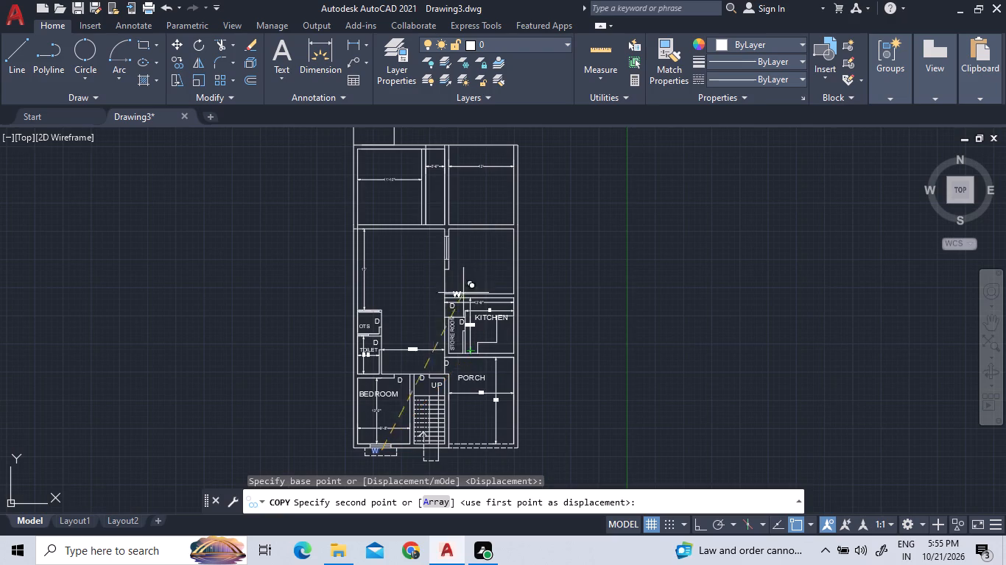
pyautogui.scroll(3, 464, 224)
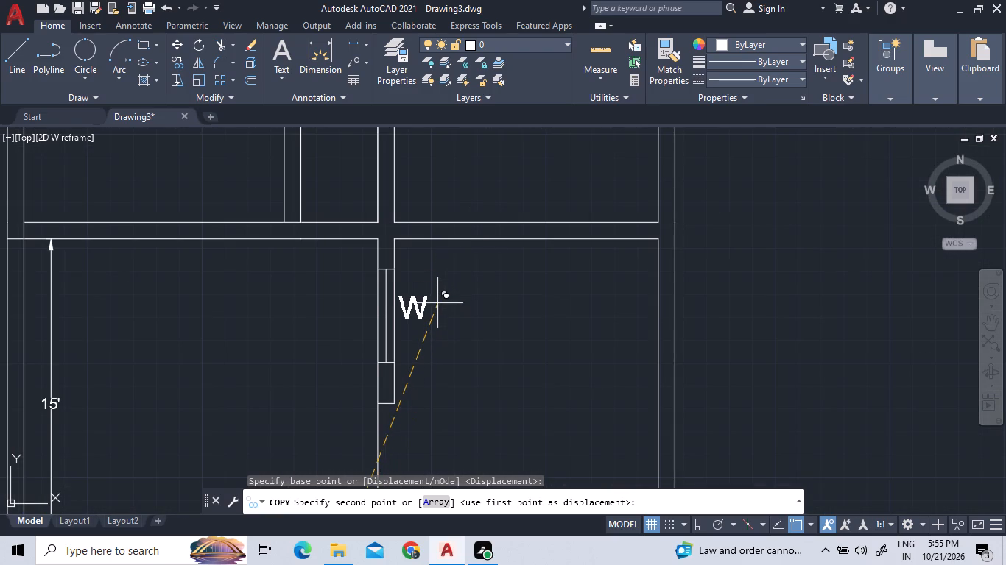
pyautogui.click(387, 298)
pyautogui.scroll(-2, 410, 284)
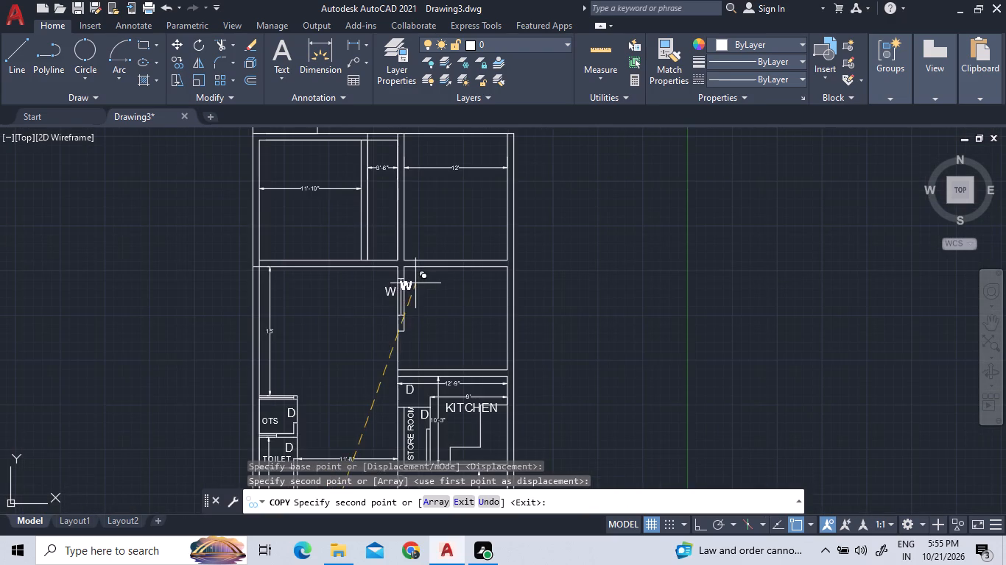
pyautogui.scroll(-2, 416, 283)
pyautogui.scroll(3, 410, 320)
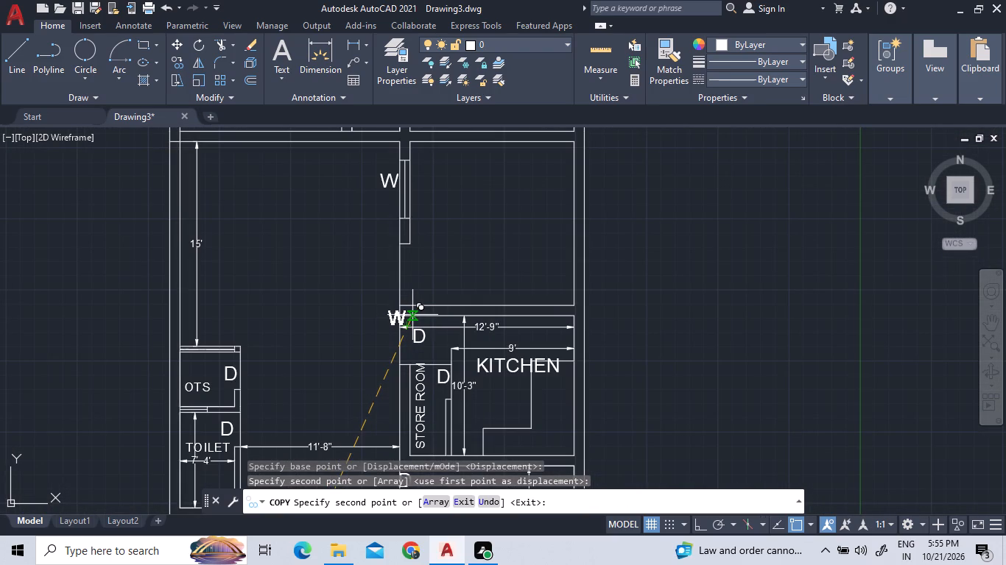
pyautogui.scroll(-2, 412, 315)
pyautogui.scroll(2, 417, 244)
pyautogui.rightClick(776, 280)
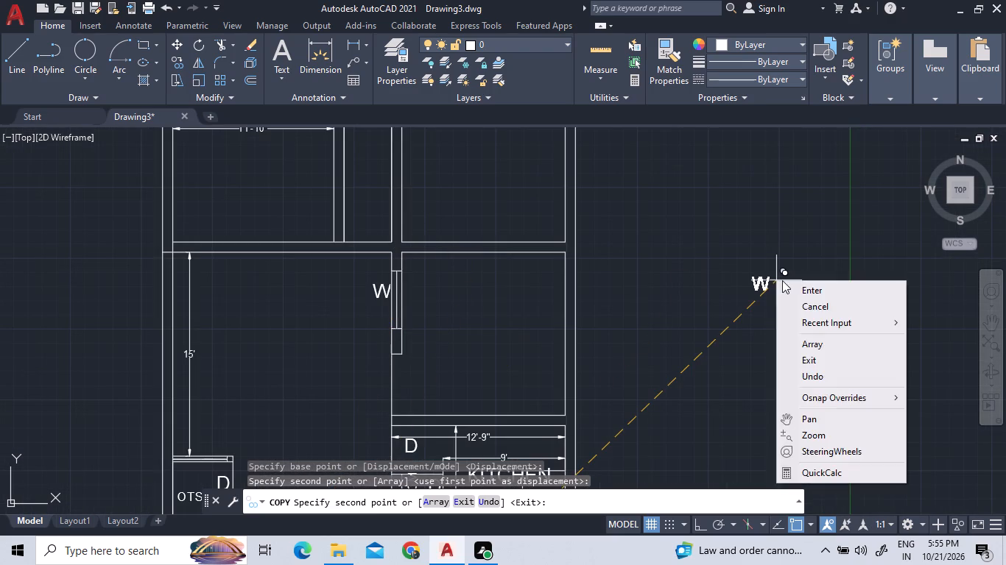
pyautogui.click(786, 283)
# Copy the D label above the store room into the opening below the new window, beside the room above the kitchen.
pyautogui.scroll(-1, 421, 365)
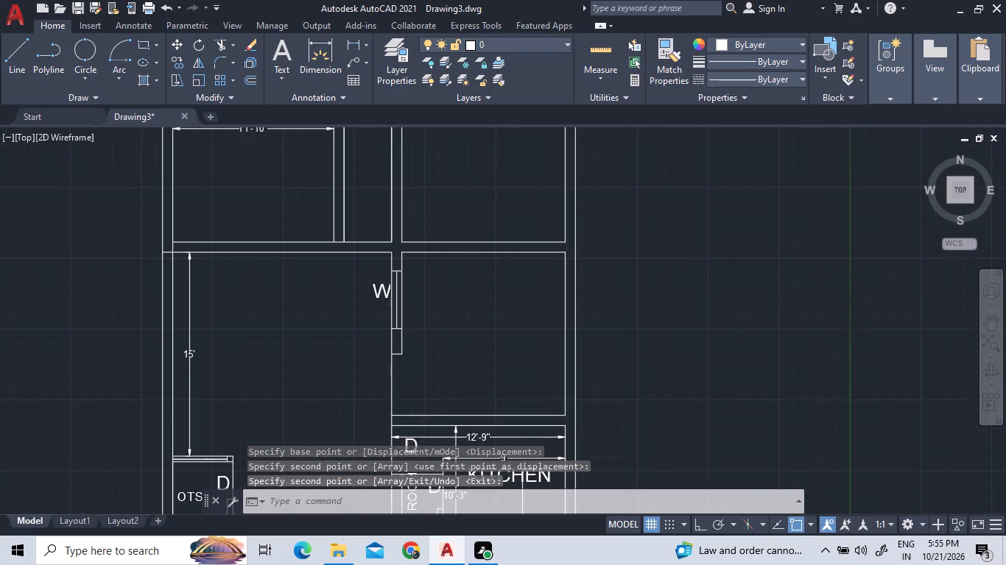
pyautogui.scroll(-1, 421, 365)
pyautogui.scroll(3, 426, 397)
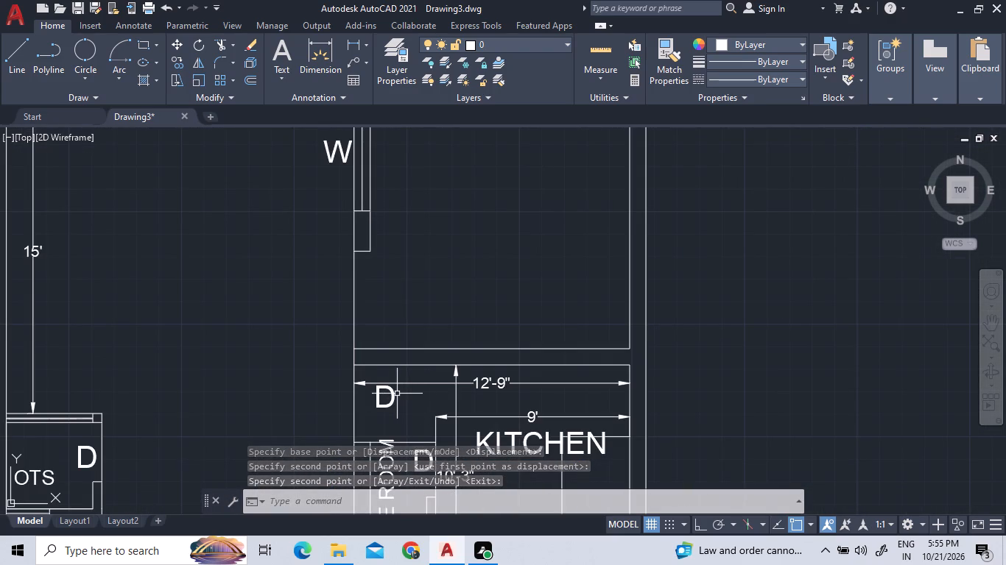
pyautogui.click(397, 394)
pyautogui.click(389, 394)
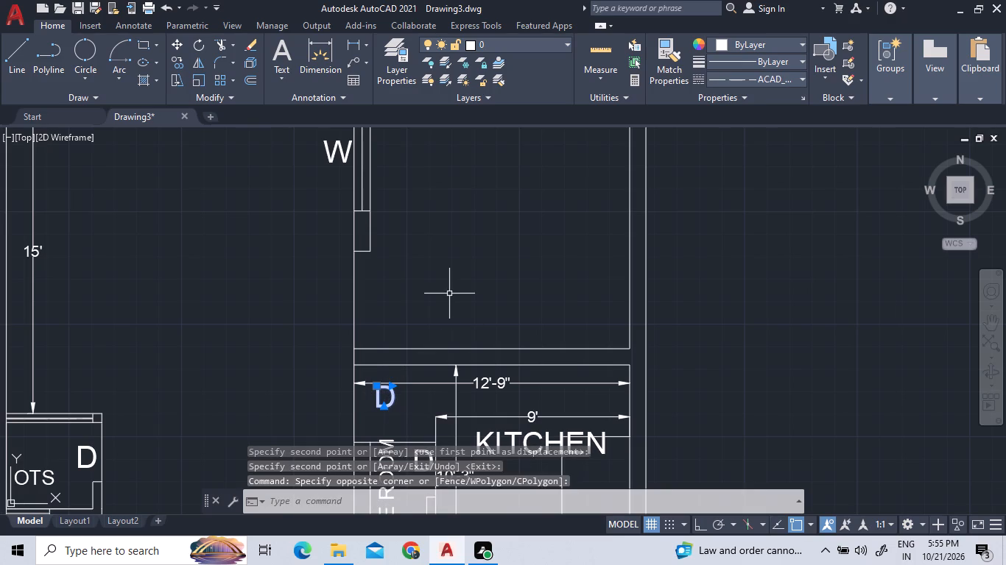
pyautogui.rightClick(449, 293)
pyautogui.click(476, 291)
pyautogui.click(384, 409)
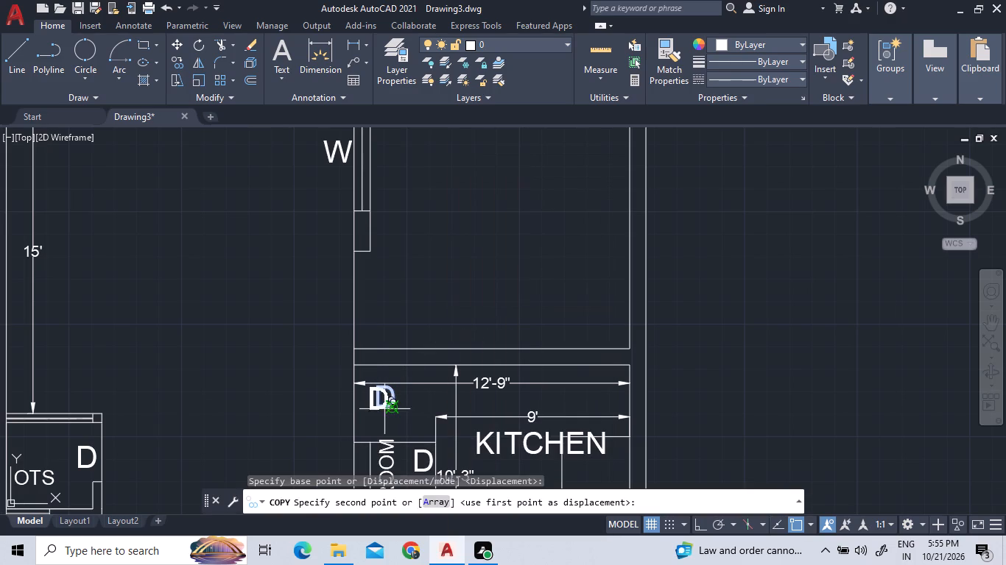
pyautogui.click(375, 325)
pyautogui.scroll(-4, 404, 360)
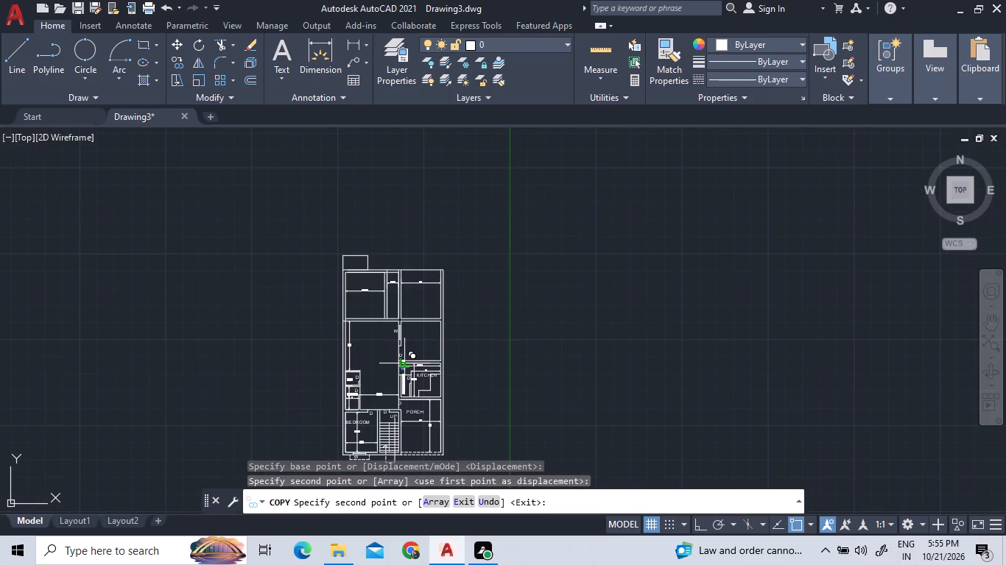
pyautogui.rightClick(492, 180)
pyautogui.click(499, 195)
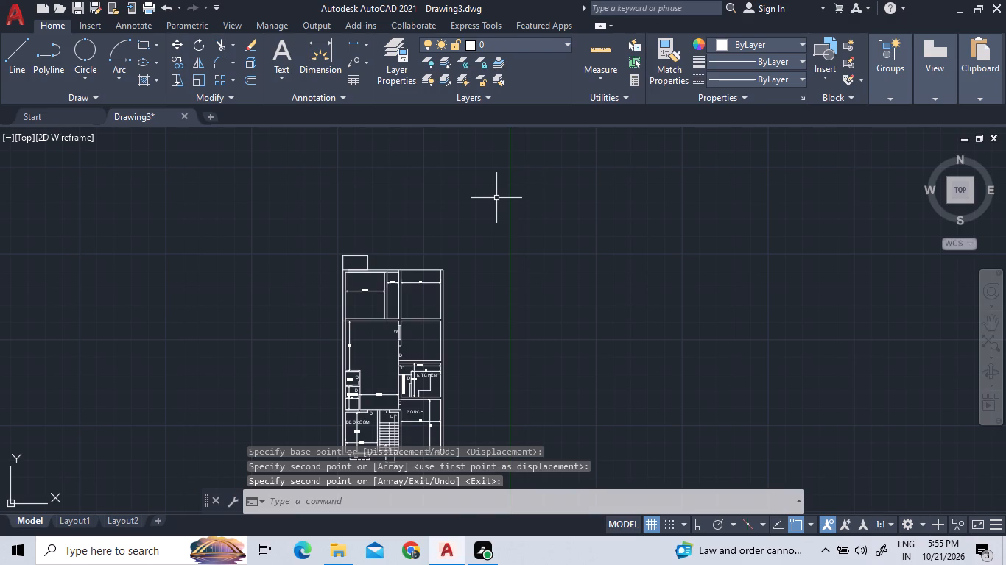
# Add a BEDROOM text label in the room above the kitchen, choosing a text height of 1'.
pyautogui.scroll(3, 393, 286)
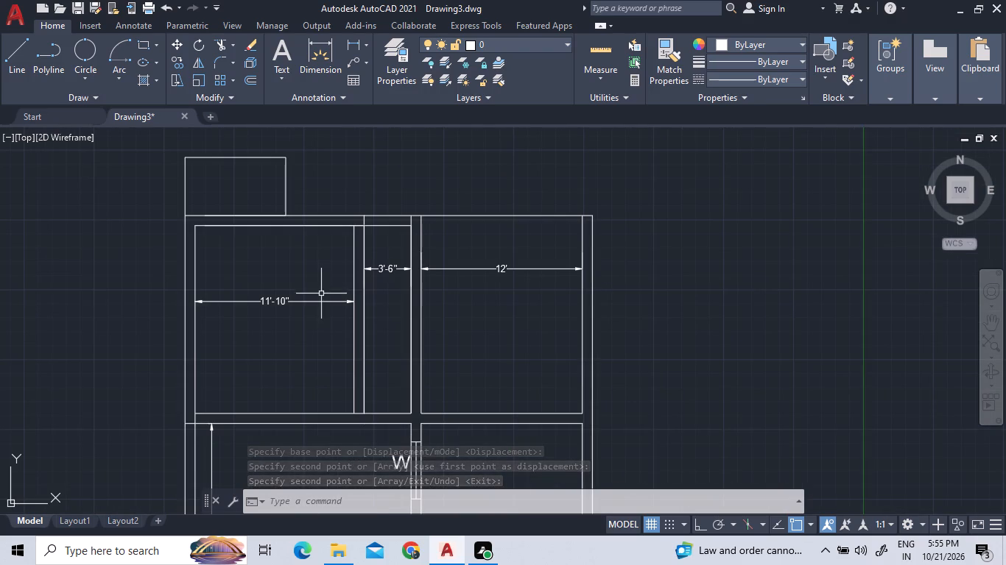
pyautogui.scroll(-4, 352, 268)
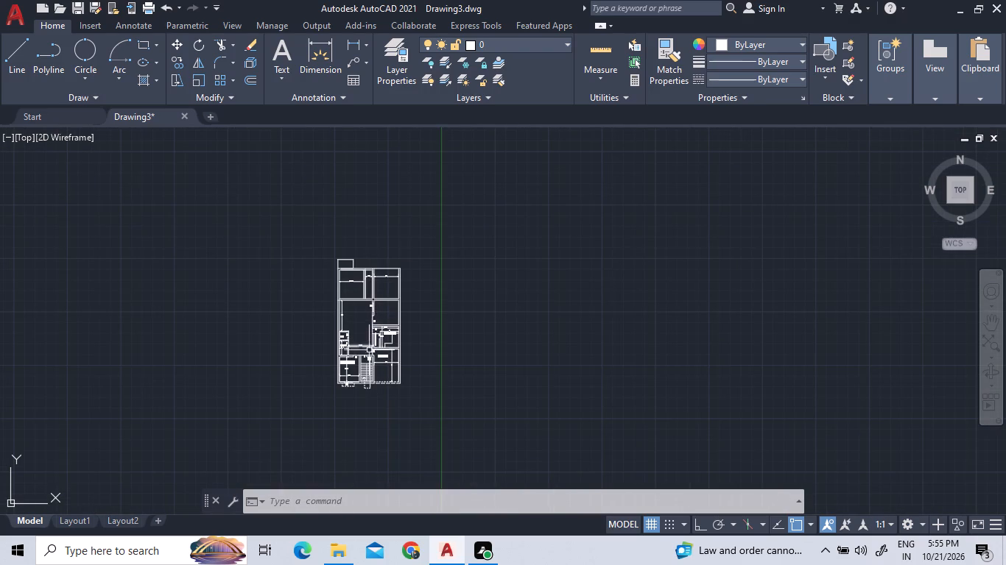
pyautogui.scroll(2, 362, 361)
pyautogui.scroll(1, 407, 235)
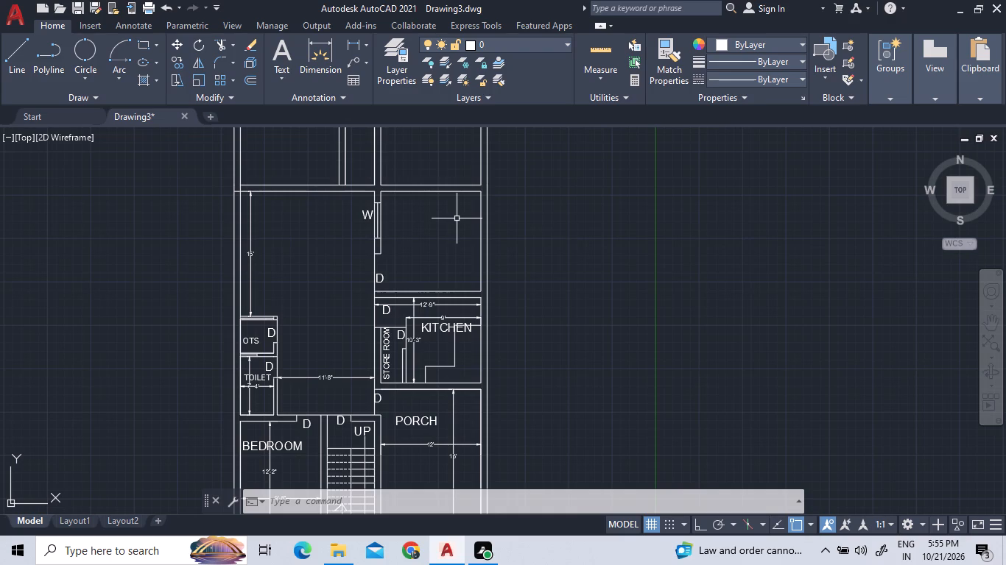
pyautogui.moveTo(457, 218); pyautogui.dragTo(390, 280, button='middle')
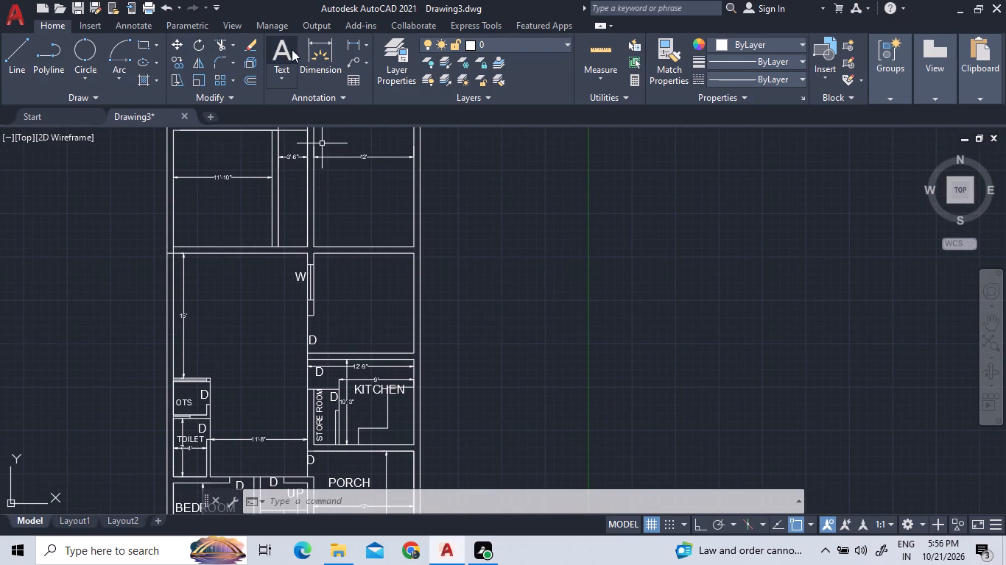
pyautogui.click(292, 49)
pyautogui.click(326, 269)
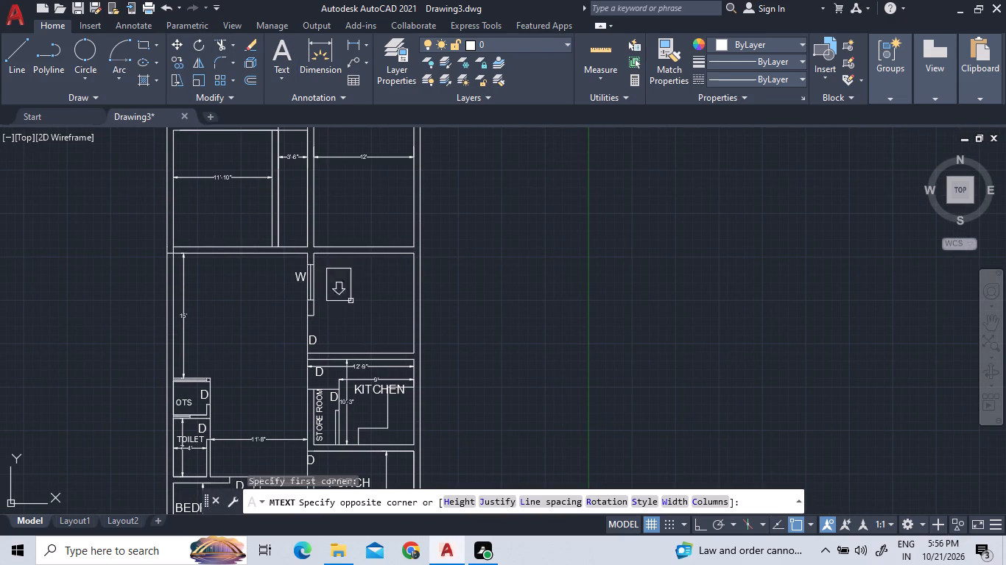
pyautogui.click(379, 306)
pyautogui.write('BEDR')
pyautogui.write('OOM')
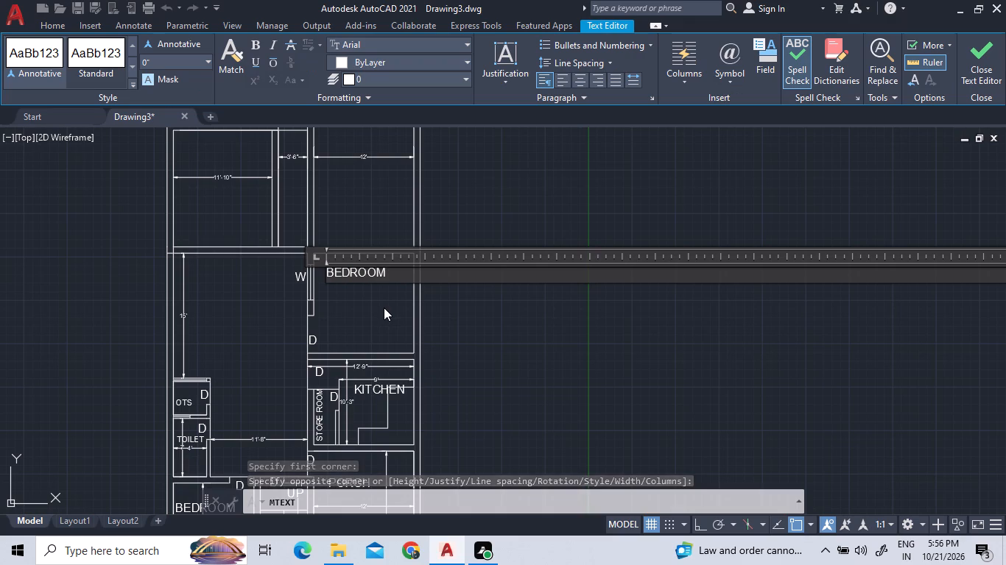
pyautogui.tripleClick(399, 268)
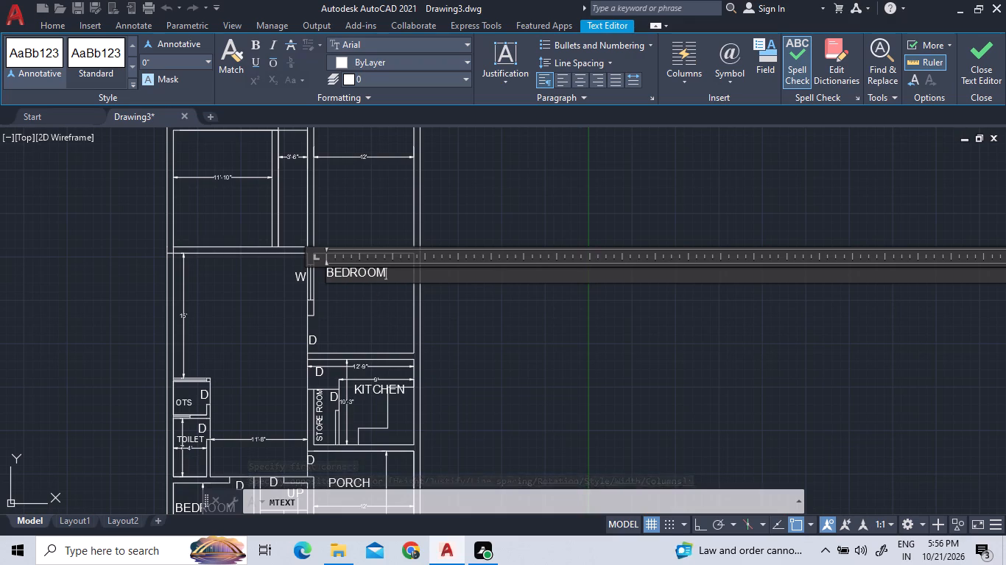
pyautogui.click(204, 64)
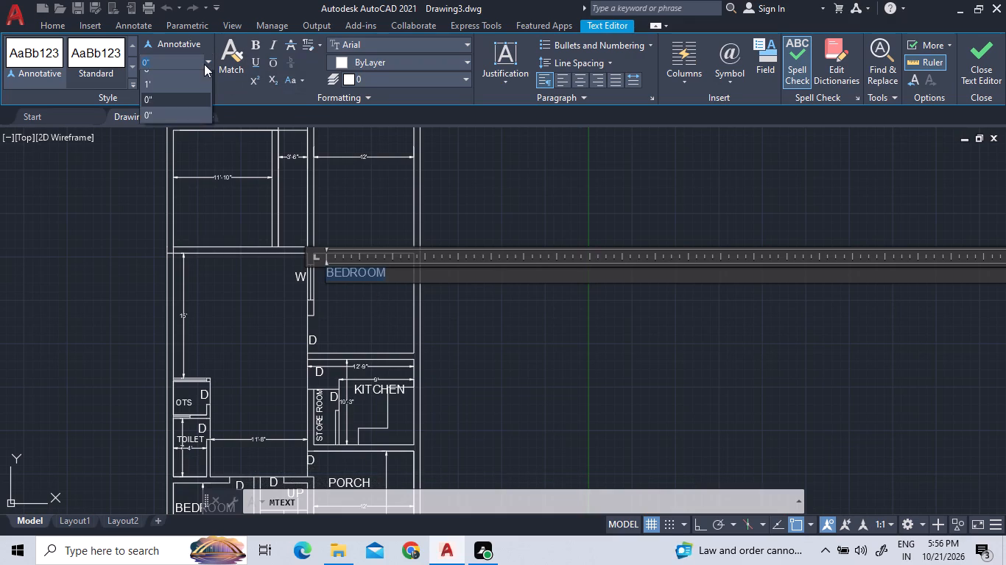
pyautogui.click(156, 152)
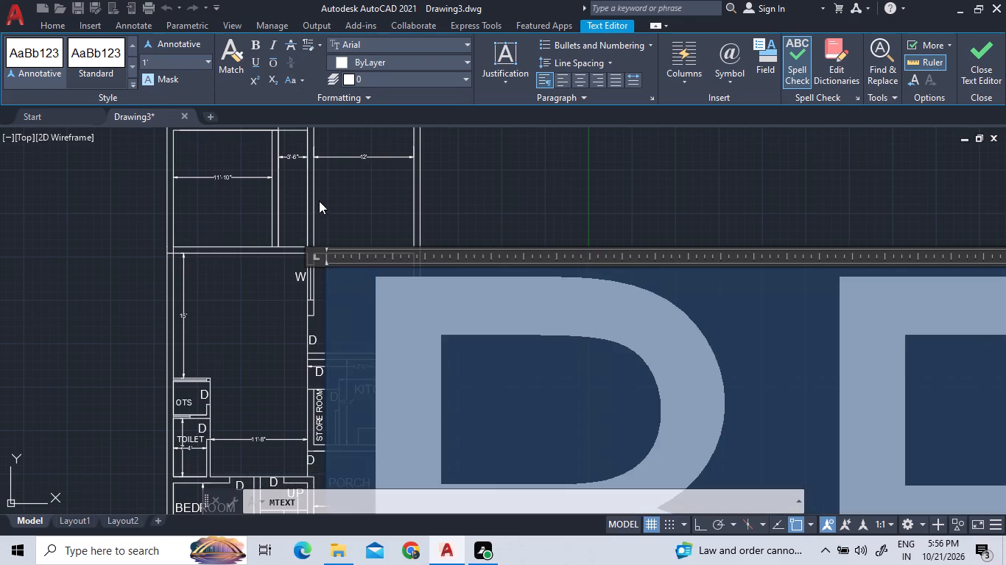
pyautogui.click(319, 201)
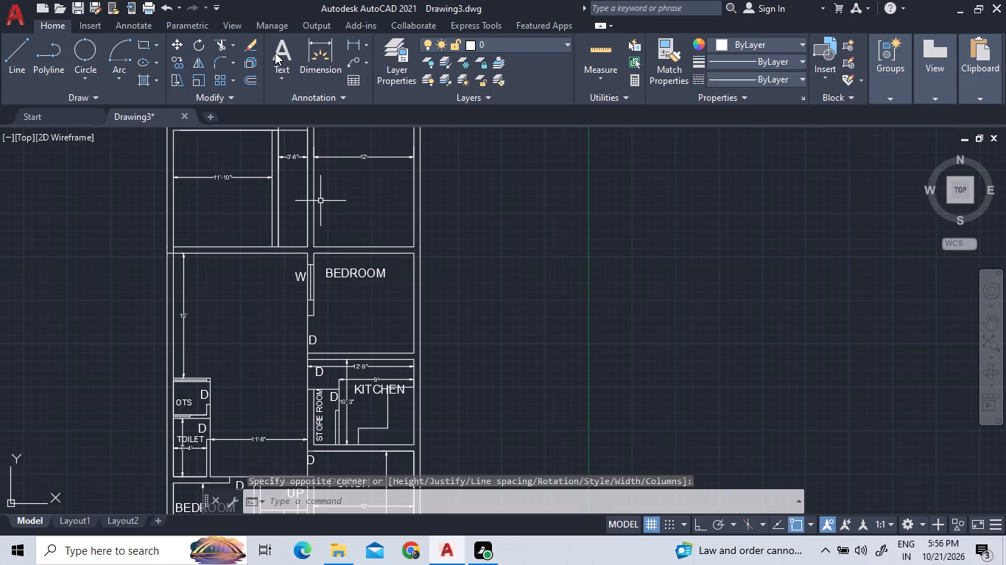
# Add a vertical linear dimension and a horizontal linear dimension inside the bedroom above the kitchen.
pyautogui.click(357, 40)
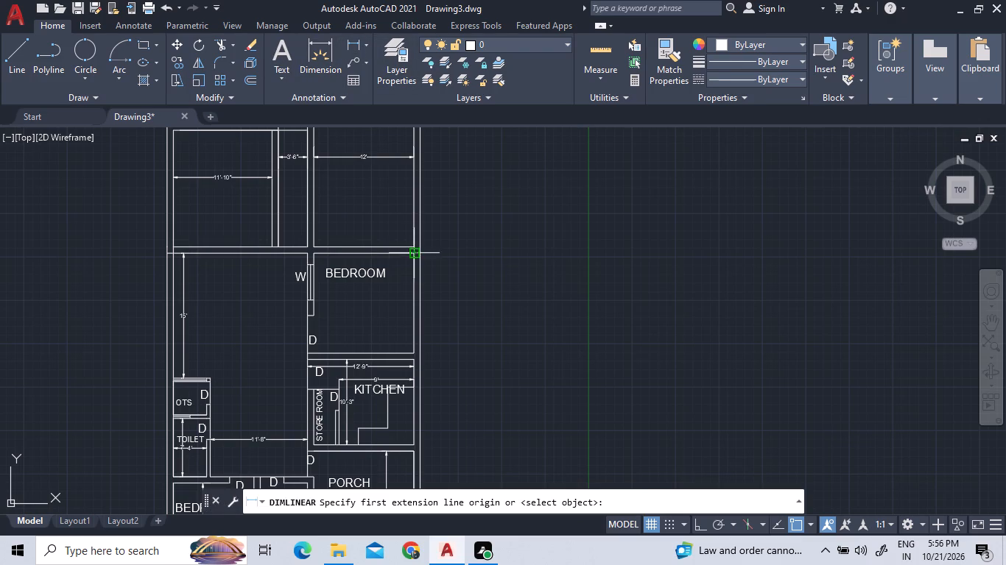
pyautogui.moveTo(414, 252); pyautogui.dragTo(414, 277)
pyautogui.click(409, 355)
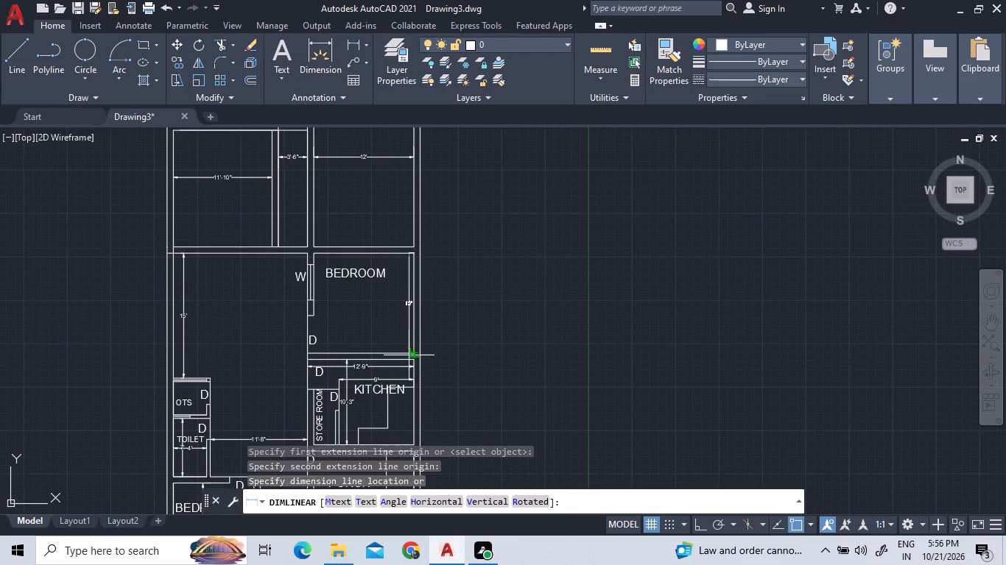
pyautogui.click(393, 348)
pyautogui.click(356, 46)
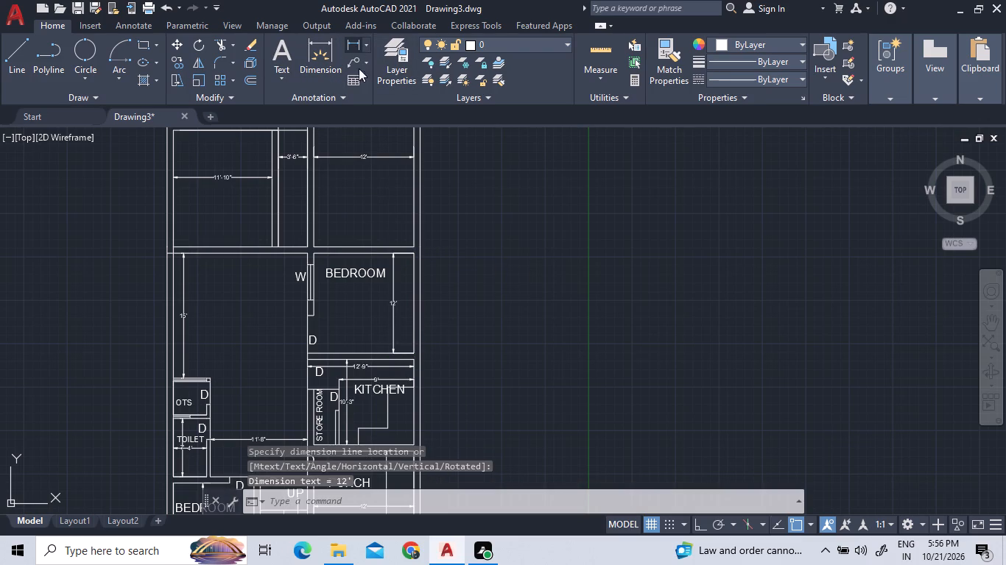
pyautogui.click(317, 255)
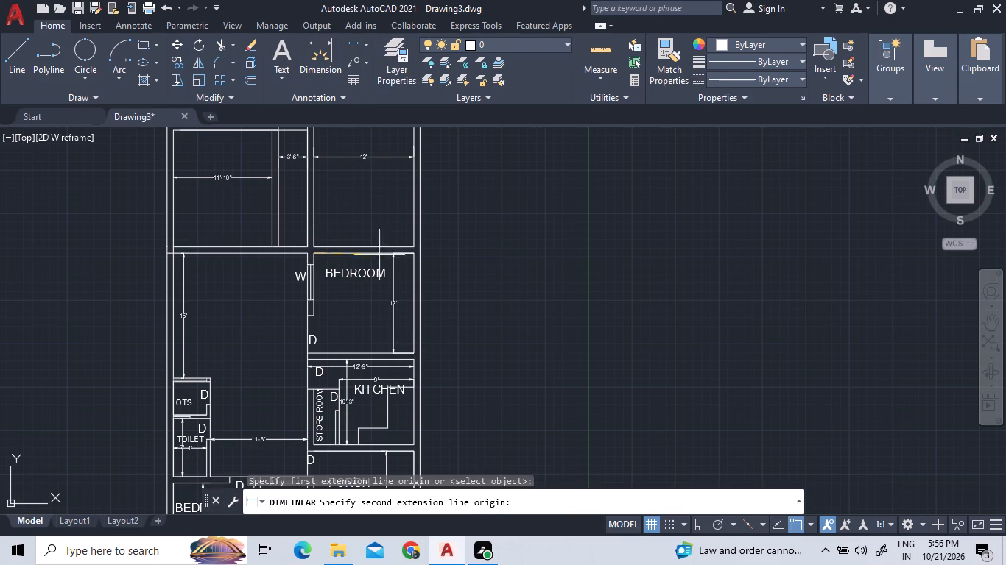
pyautogui.click(412, 254)
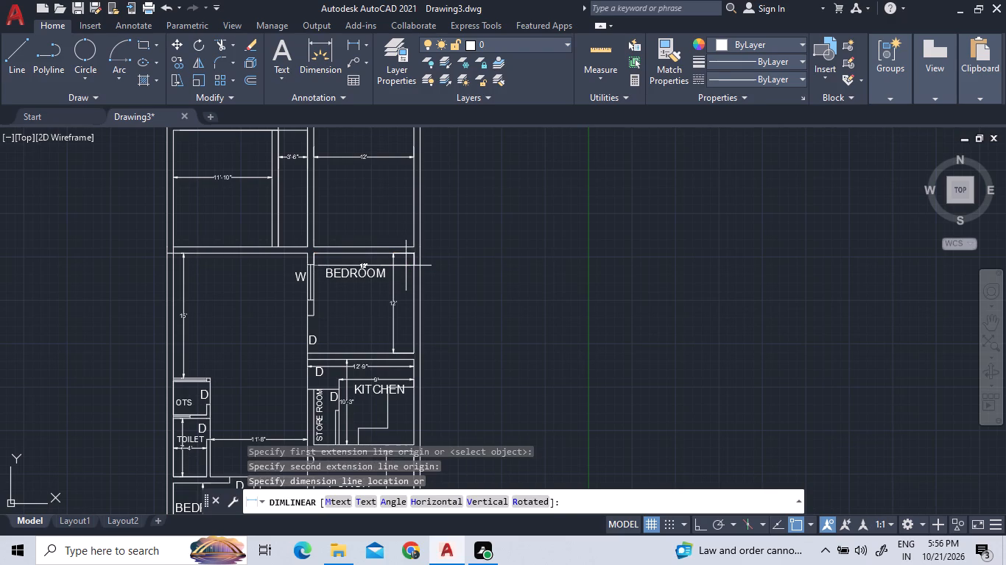
pyautogui.click(406, 266)
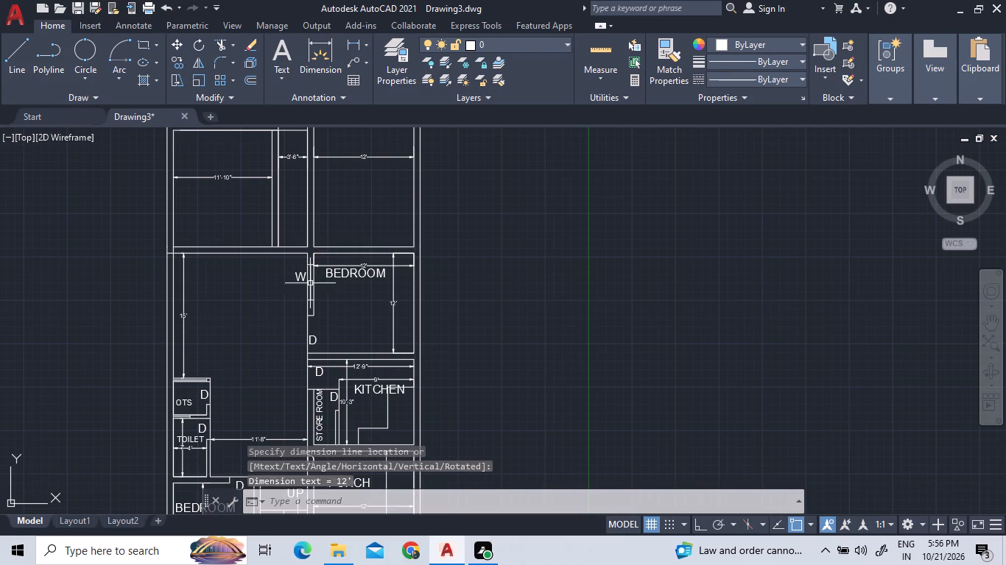
# Add a HALL text label in the large room beside the upper bedroom, with a text height of 1'.
pyautogui.click(281, 49)
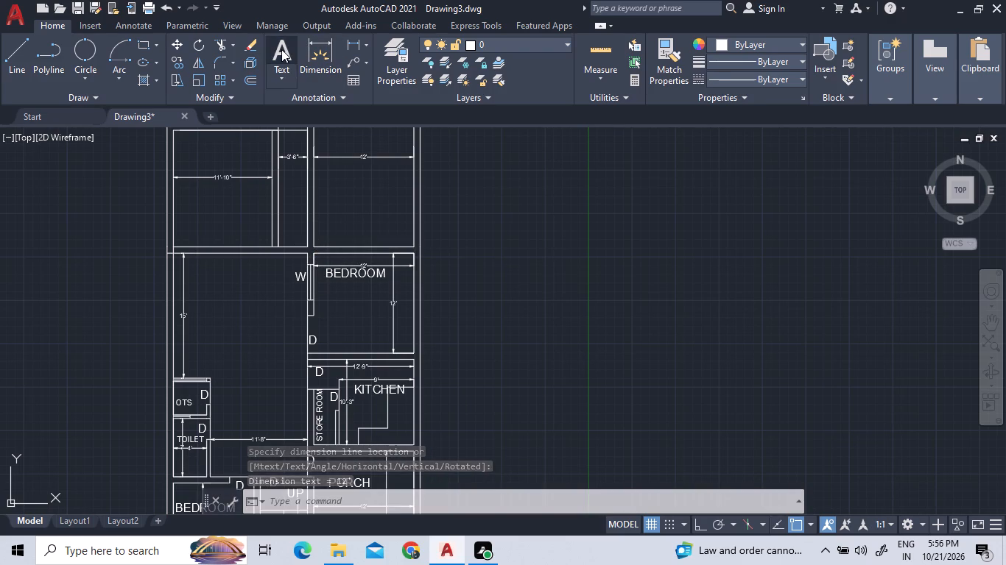
pyautogui.moveTo(223, 299); pyautogui.dragTo(229, 319)
pyautogui.click(261, 355)
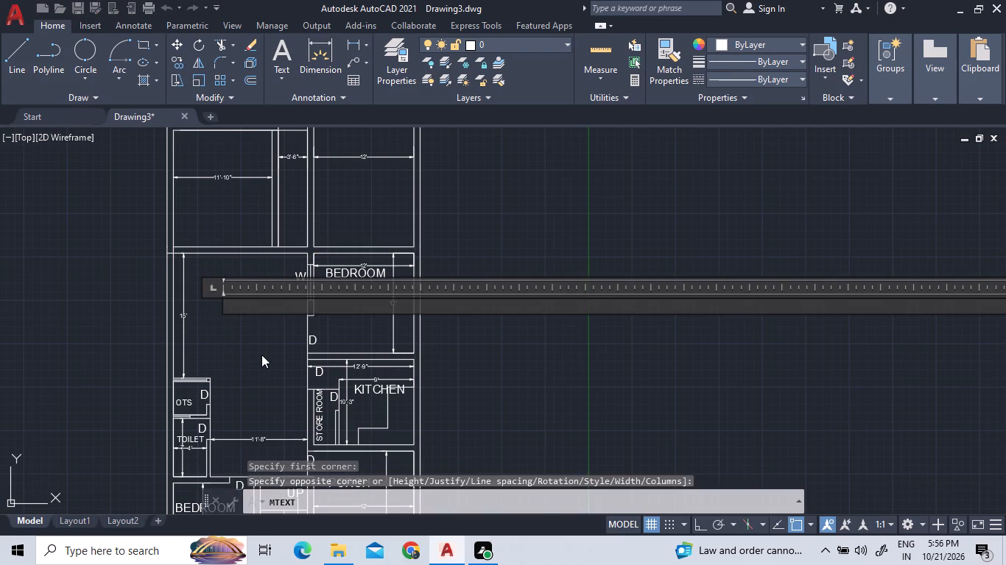
pyautogui.write('HA')
pyautogui.write('LL')
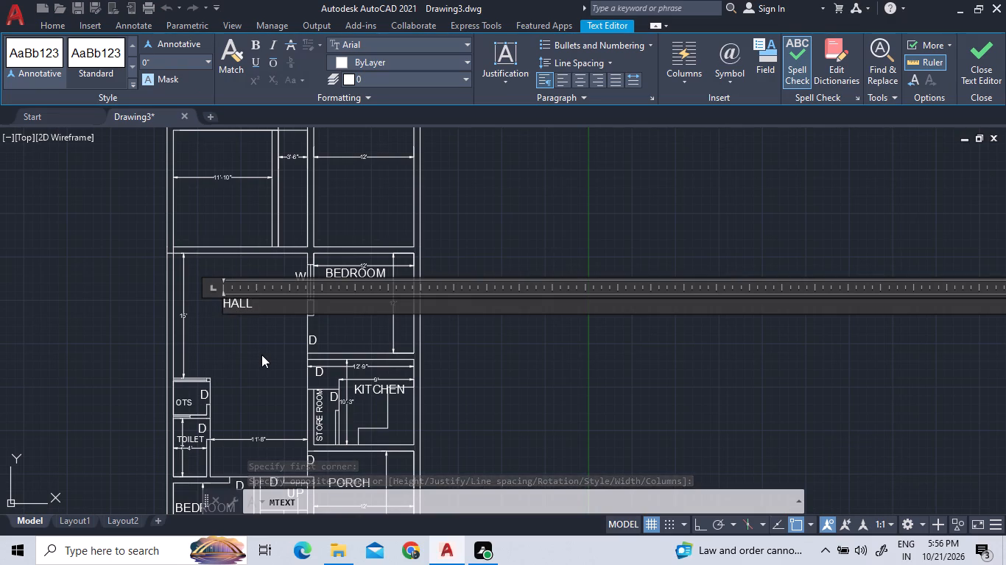
pyautogui.doubleClick(267, 299)
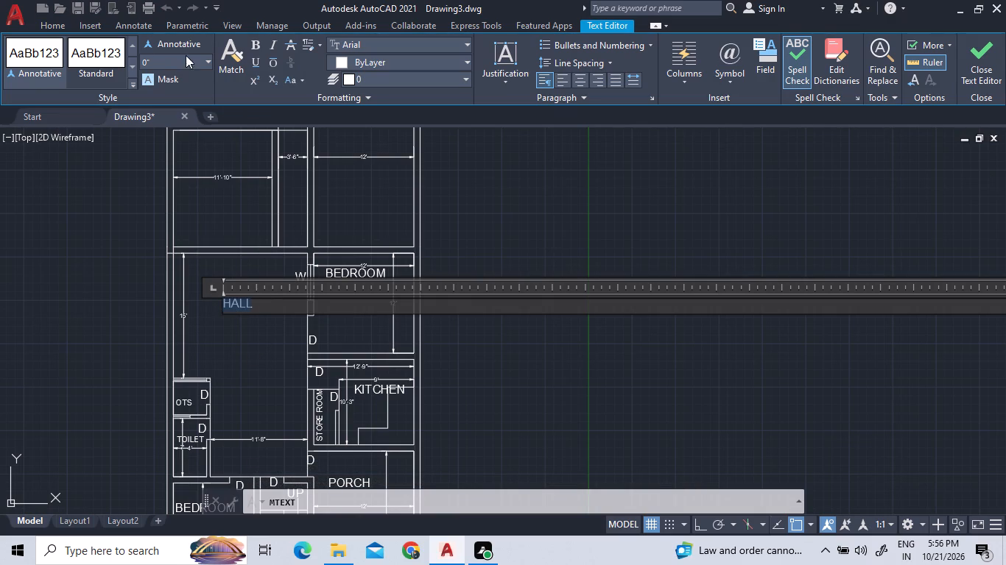
pyautogui.click(205, 57)
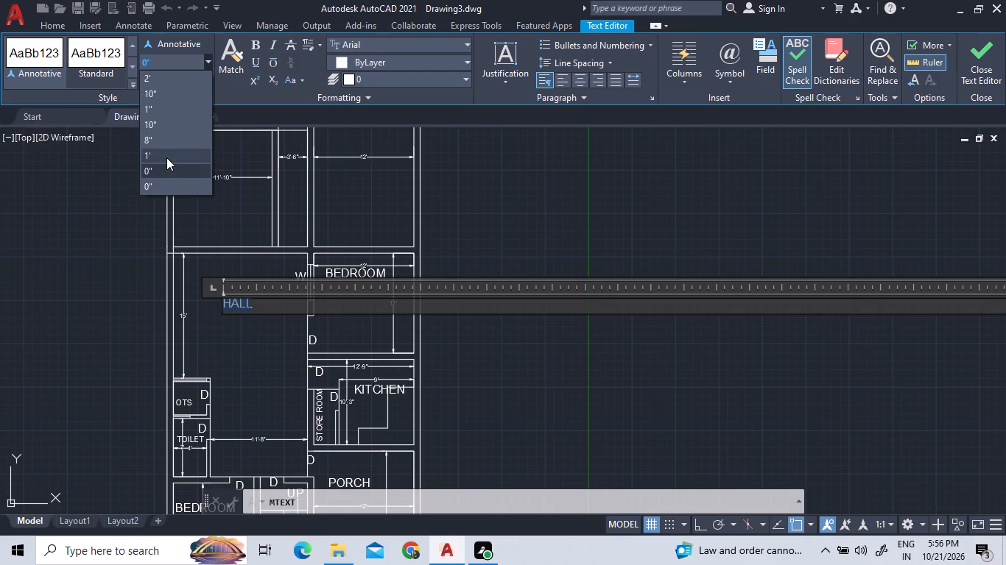
pyautogui.click(166, 157)
pyautogui.click(94, 218)
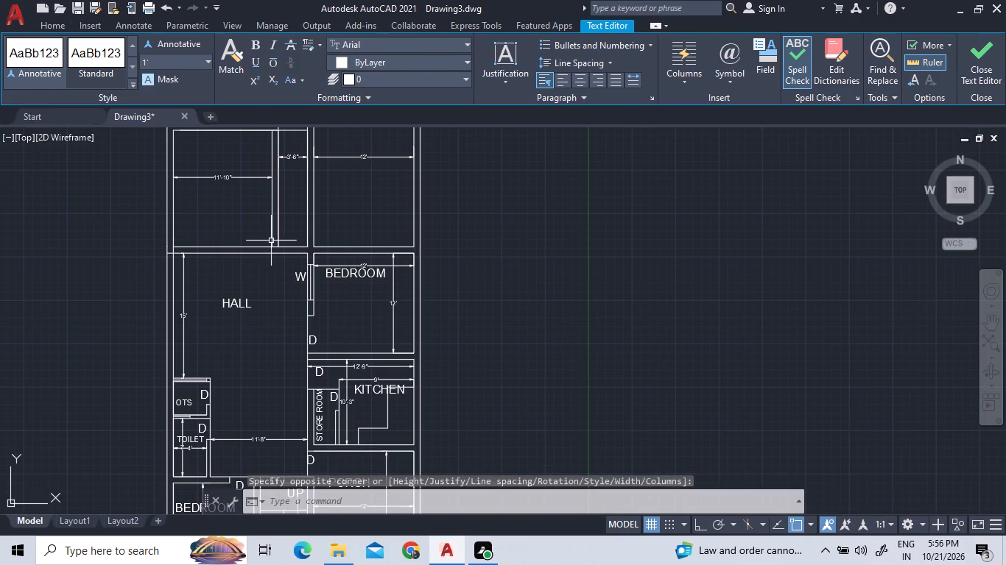
# Add a horizontal linear dimension across the hall's width just below the HALL label.
pyautogui.click(352, 35)
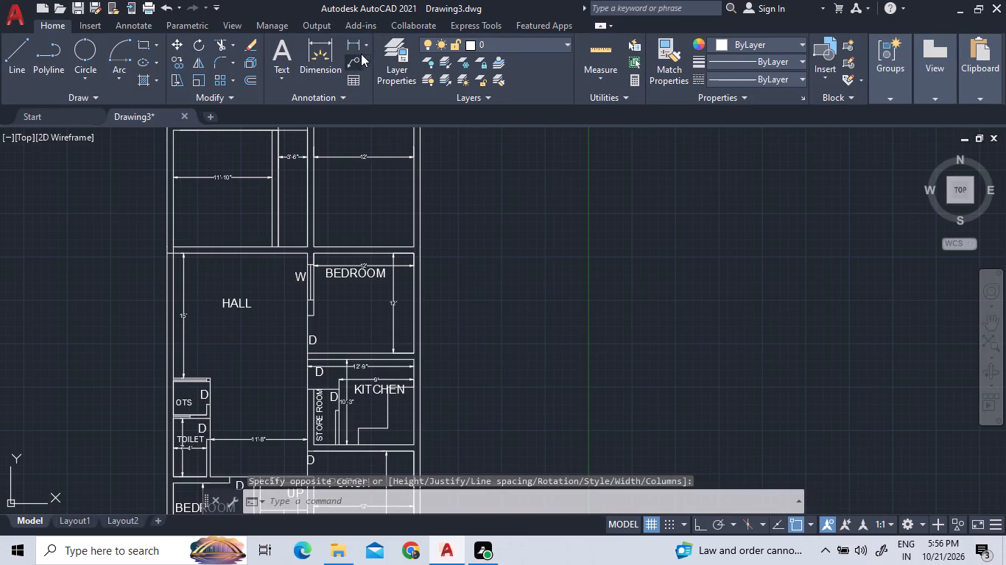
pyautogui.click(348, 43)
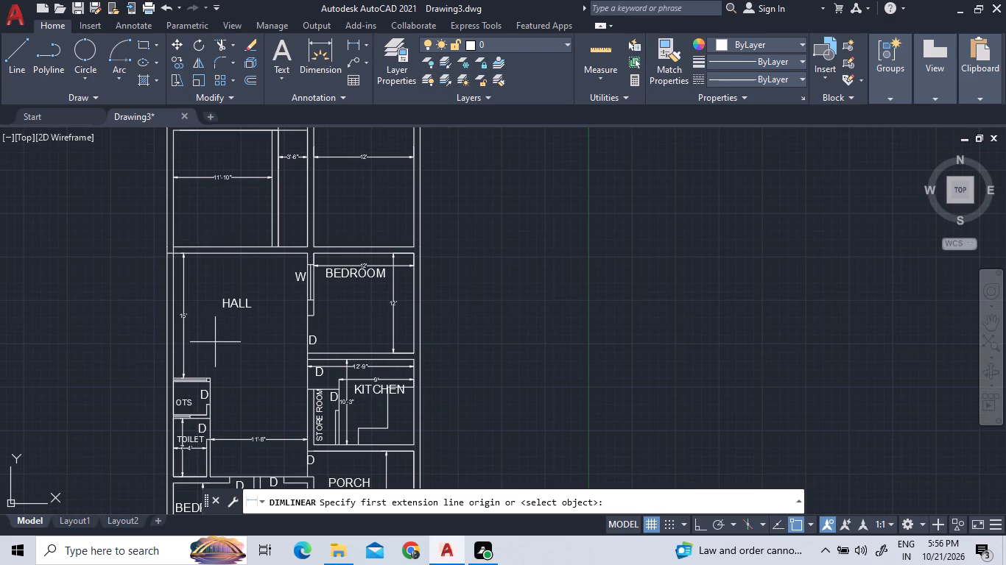
pyautogui.scroll(2, 173, 321)
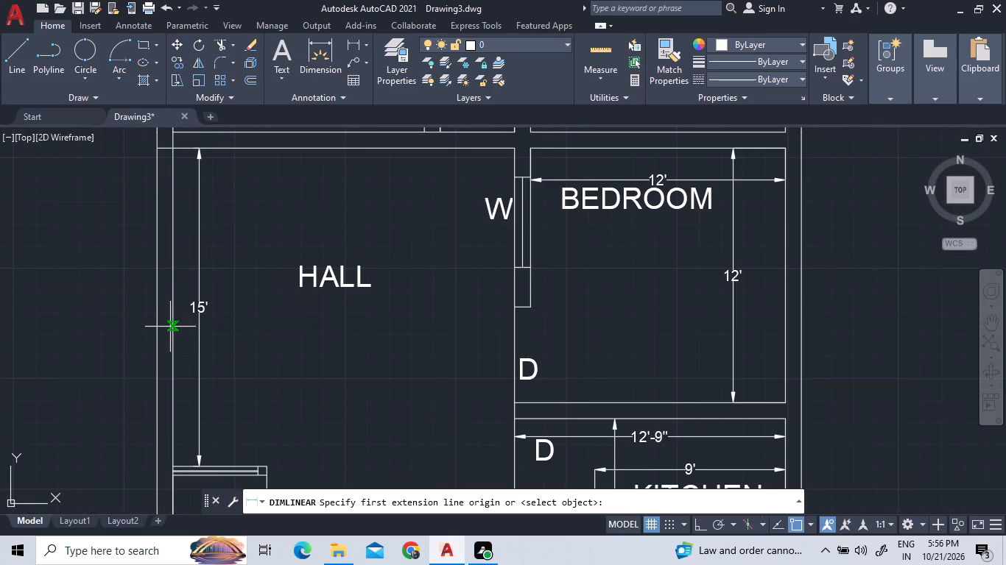
pyautogui.click(173, 327)
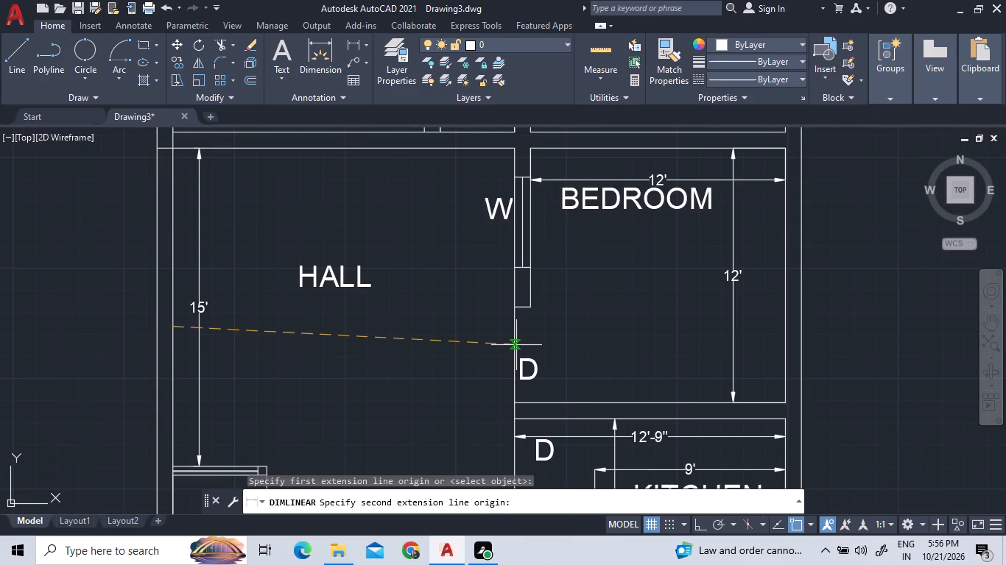
pyautogui.click(516, 330)
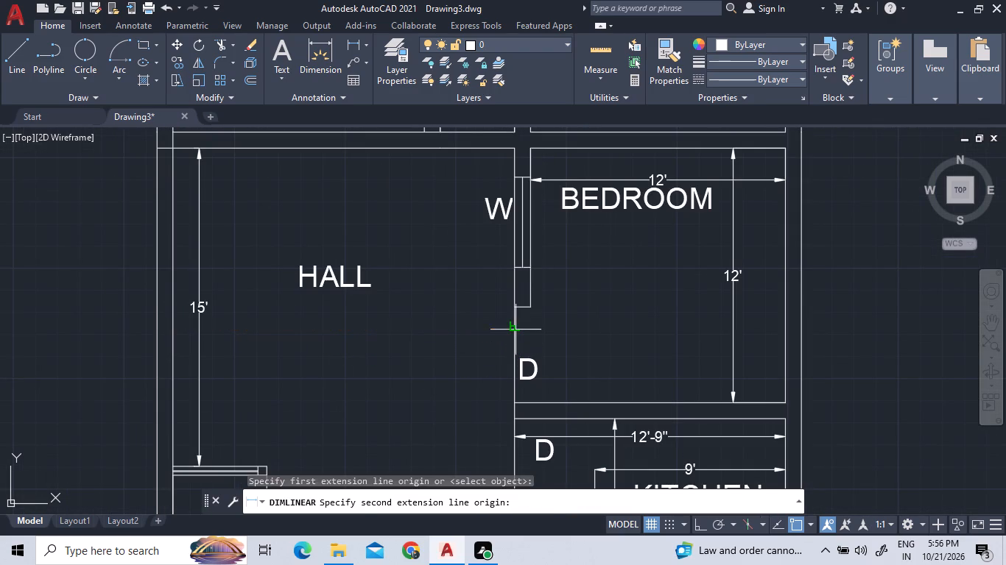
pyautogui.click(419, 326)
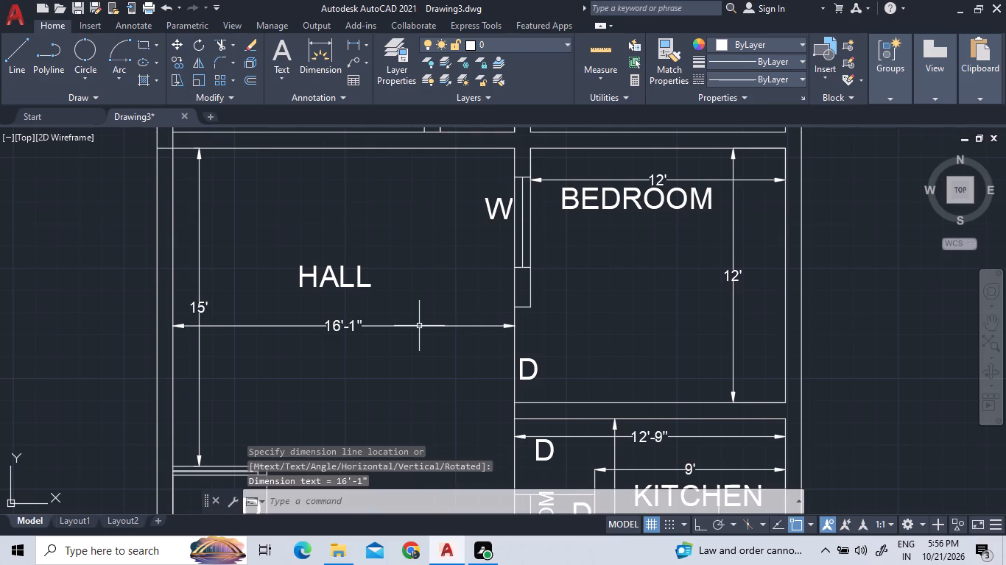
# Add a vertical linear dimension from the hall's top wall down to the wall above the lower bedroom.
pyautogui.click(356, 46)
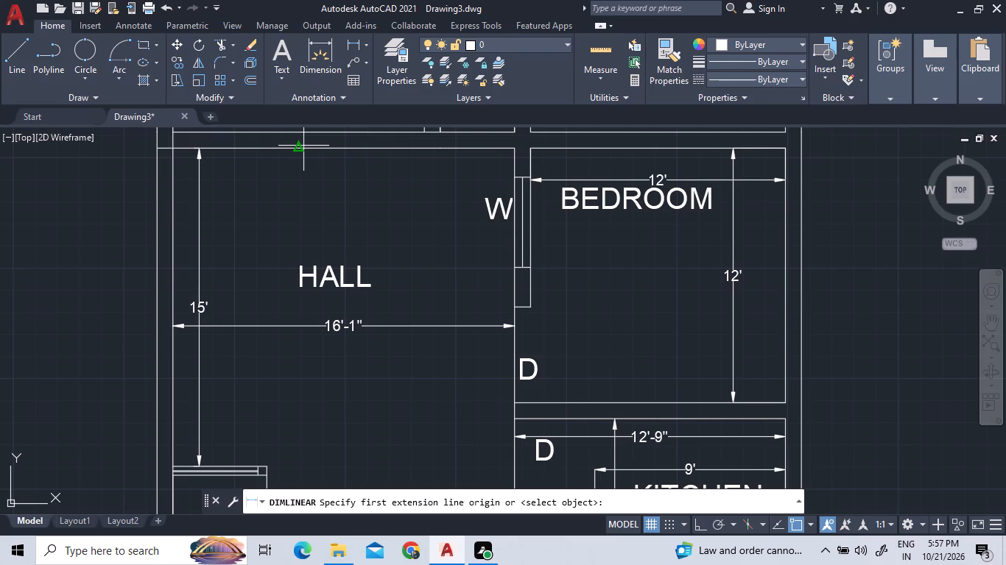
pyautogui.moveTo(298, 148); pyautogui.dragTo(299, 159)
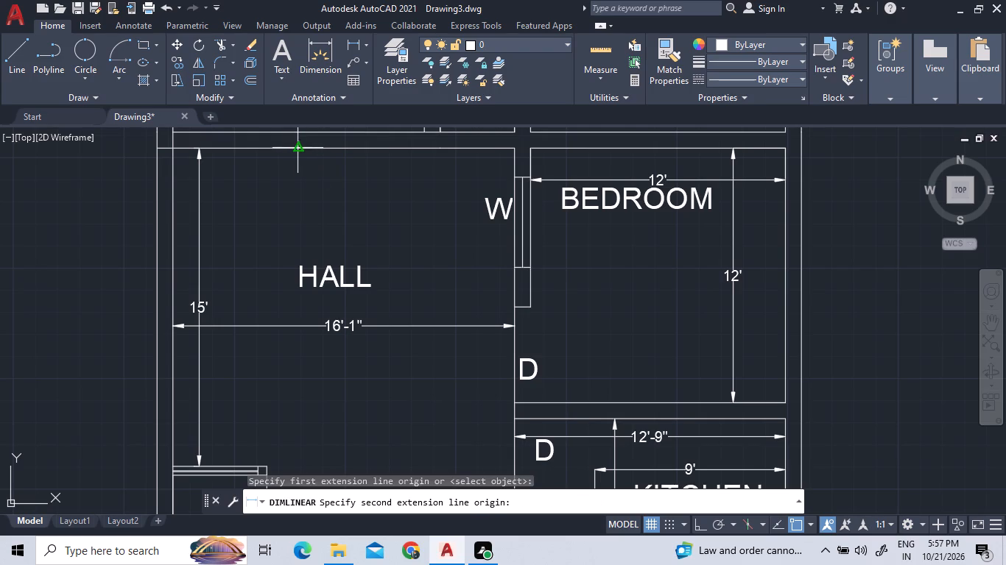
pyautogui.moveTo(299, 159); pyautogui.dragTo(299, 181)
pyautogui.scroll(-3, 294, 344)
pyautogui.scroll(2, 284, 453)
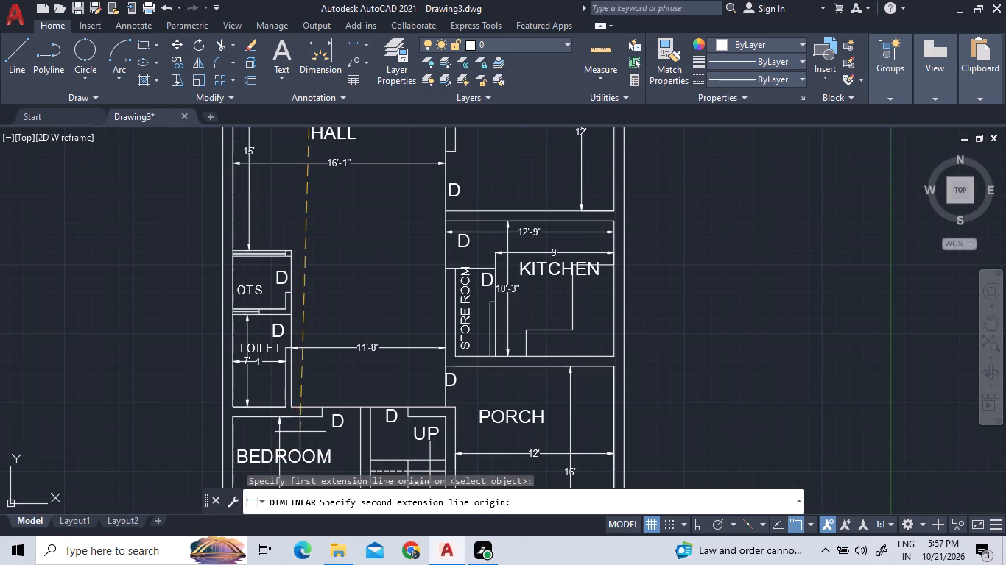
pyautogui.click(309, 408)
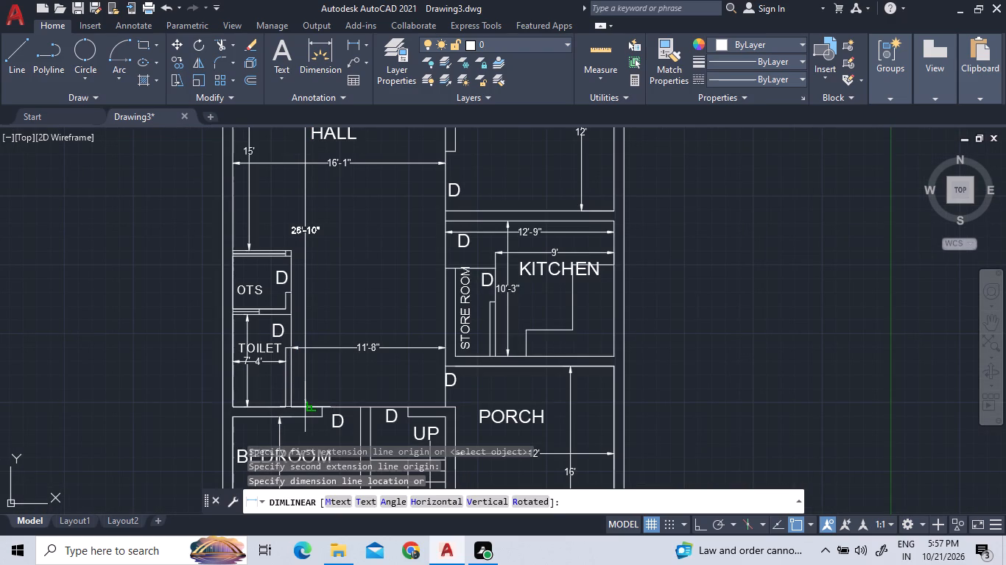
pyautogui.click(305, 407)
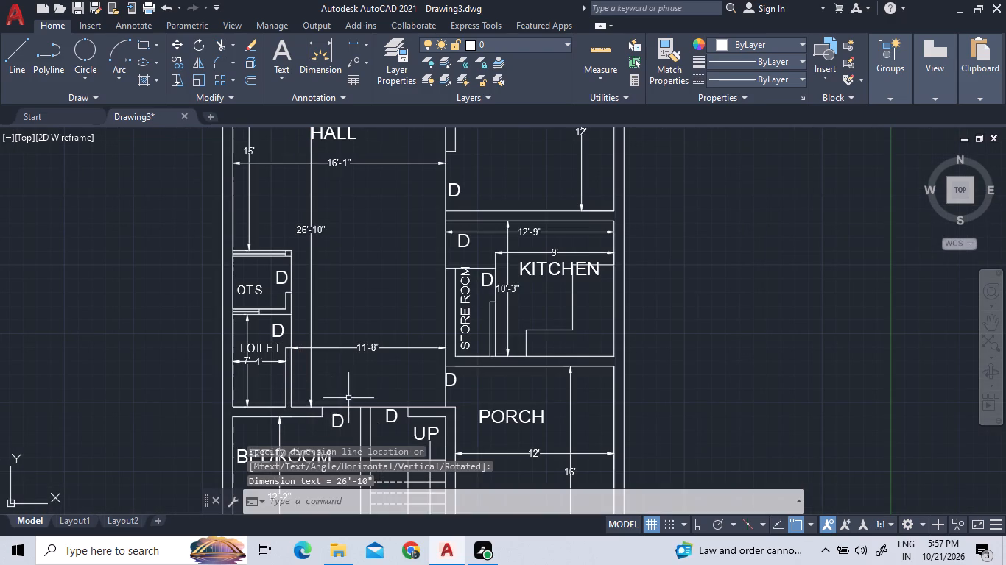
# Extend the wall lines at the junction above the upper bedroom and hall to close the gap in the horizontal wall.
pyautogui.scroll(-3, 349, 397)
pyautogui.scroll(3, 356, 299)
pyautogui.scroll(-1, 496, 280)
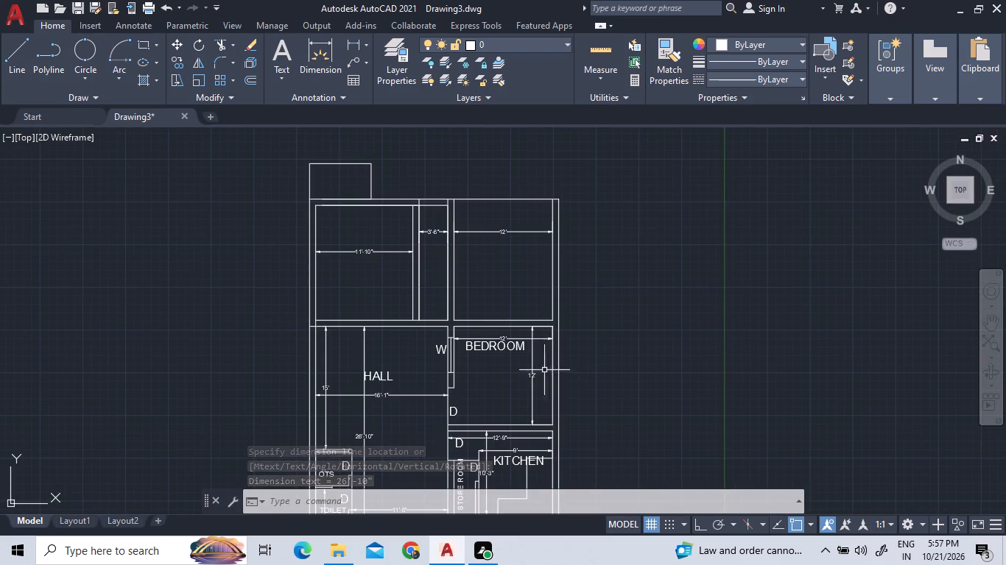
pyautogui.moveTo(535, 244); pyautogui.dragTo(560, 309, button='middle')
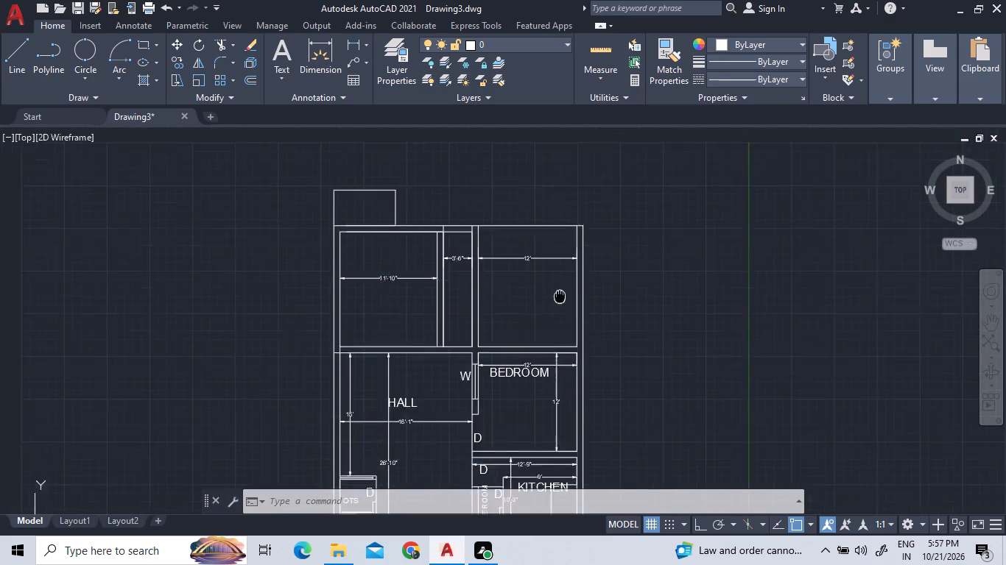
pyautogui.moveTo(560, 309); pyautogui.dragTo(498, 357, button='middle')
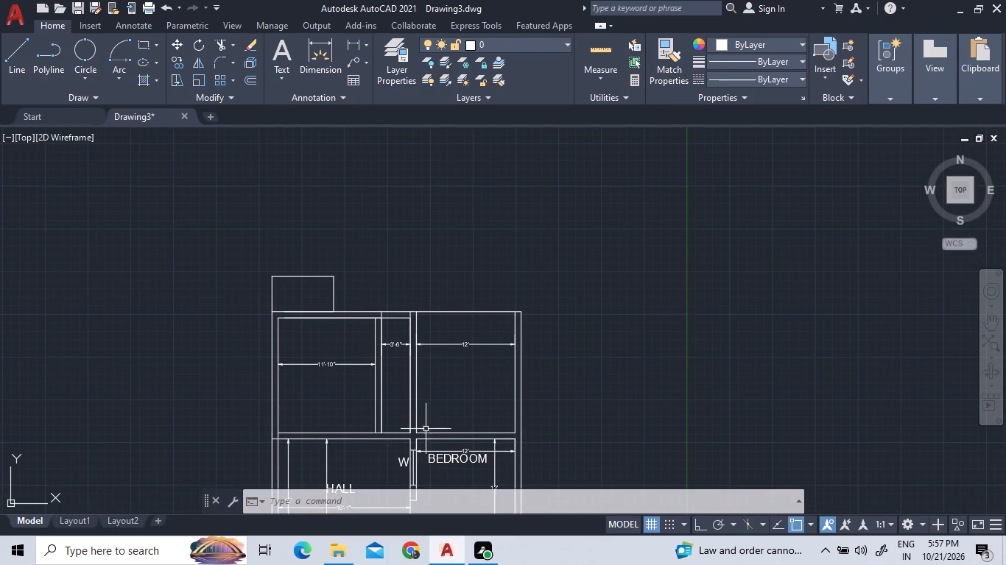
pyautogui.scroll(3, 421, 452)
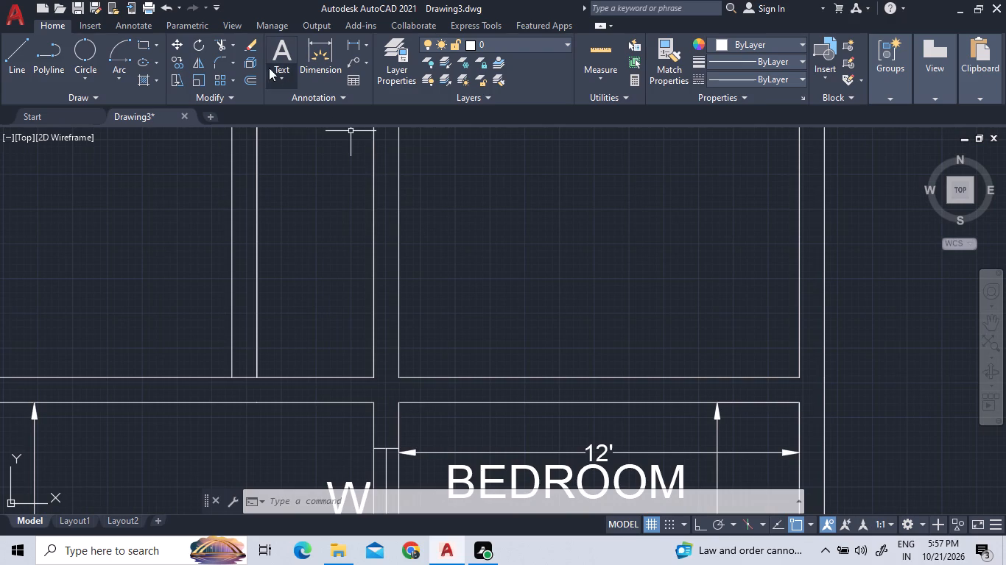
pyautogui.click(233, 43)
pyautogui.click(246, 99)
pyautogui.click(412, 403)
pyautogui.click(414, 377)
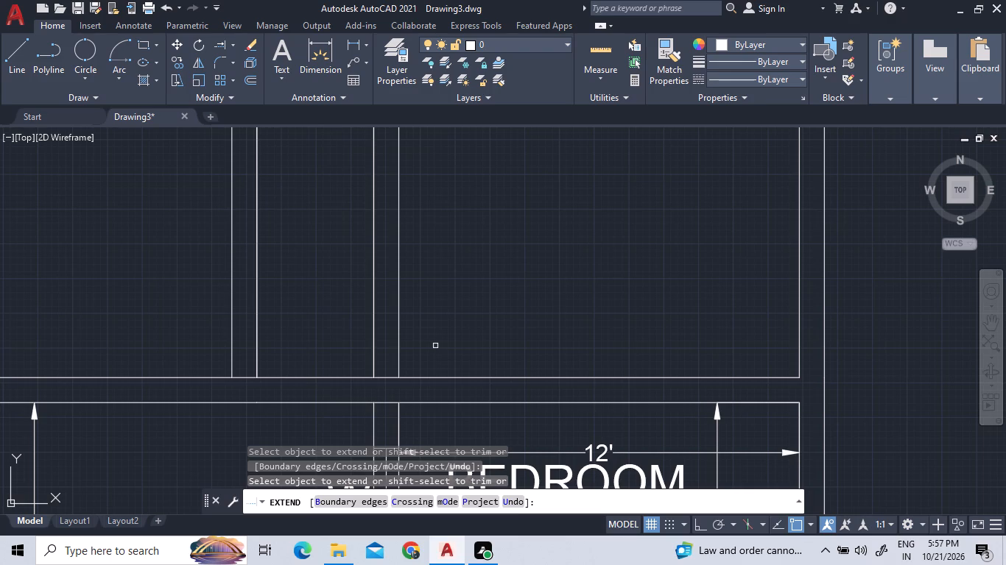
pyautogui.scroll(-2, 347, 272)
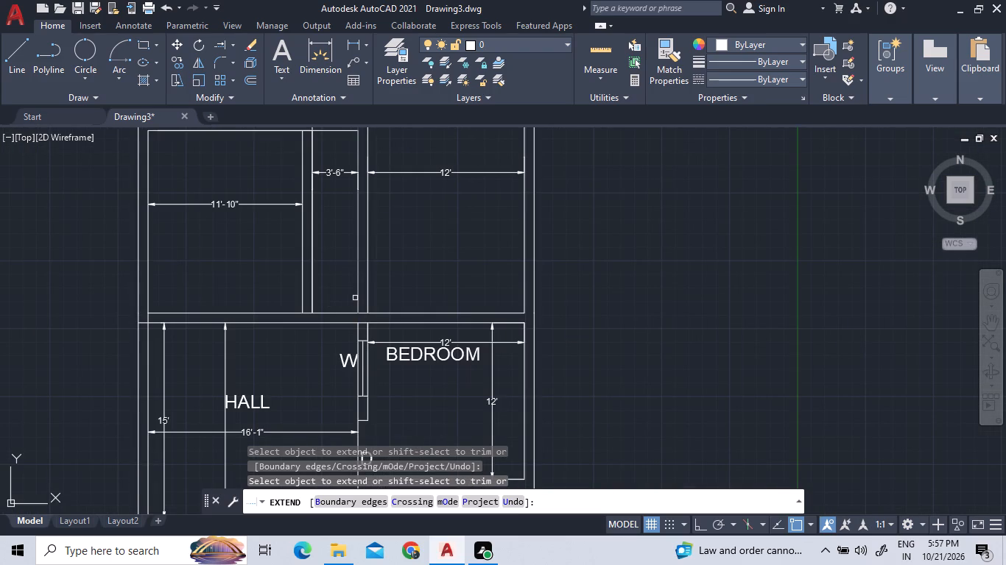
pyautogui.click(356, 301)
# Draw a short horizontal line with Ortho on across the wall between the 3'-6" passage and the 12' room above the bedroom.
pyautogui.scroll(-2, 399, 265)
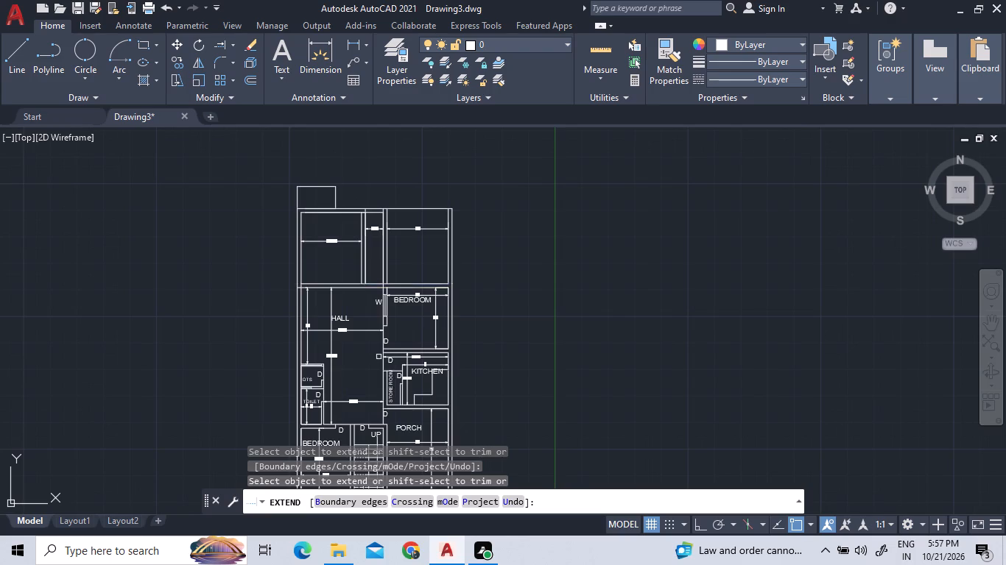
pyautogui.scroll(4, 379, 357)
pyautogui.scroll(-3, 393, 349)
pyautogui.scroll(3, 404, 172)
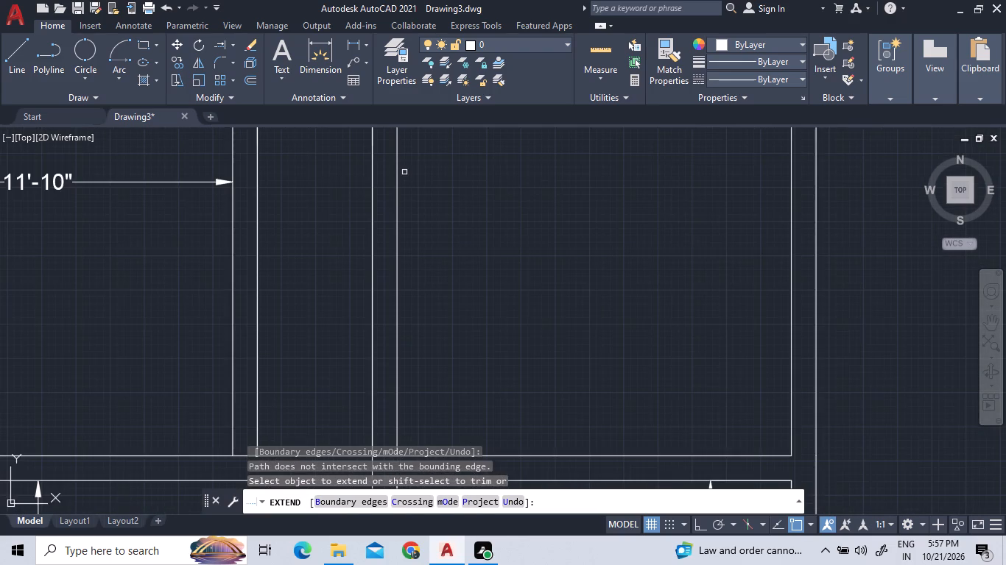
pyautogui.scroll(-2, 404, 172)
pyautogui.moveTo(430, 191); pyautogui.dragTo(401, 271, button='middle')
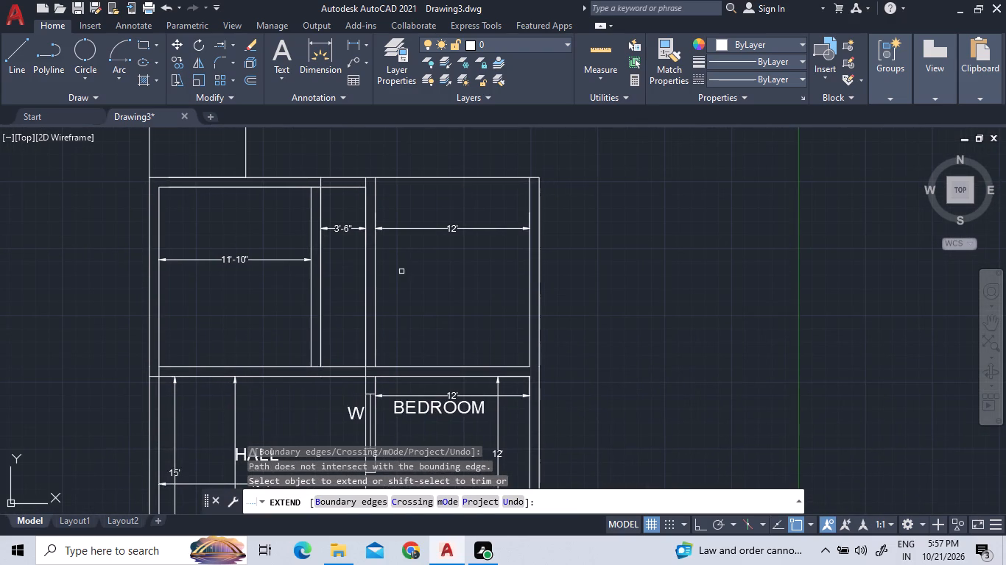
pyautogui.click(13, 53)
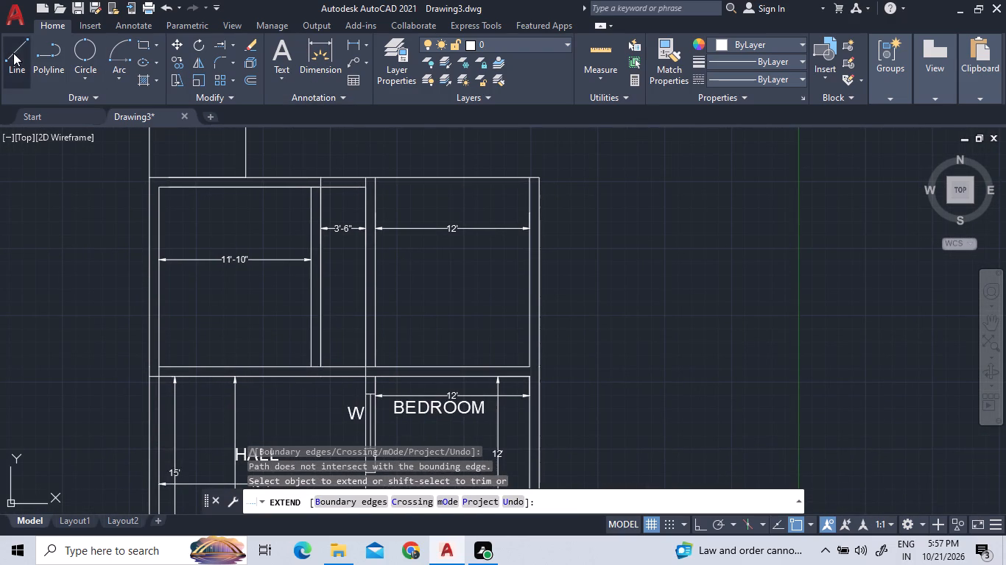
pyautogui.click(365, 318)
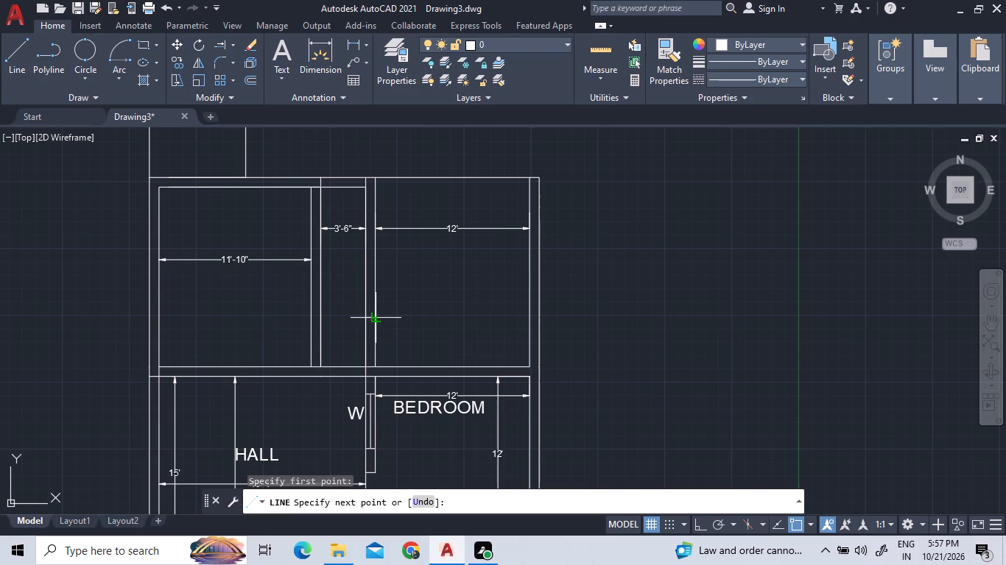
pyautogui.press('F8')
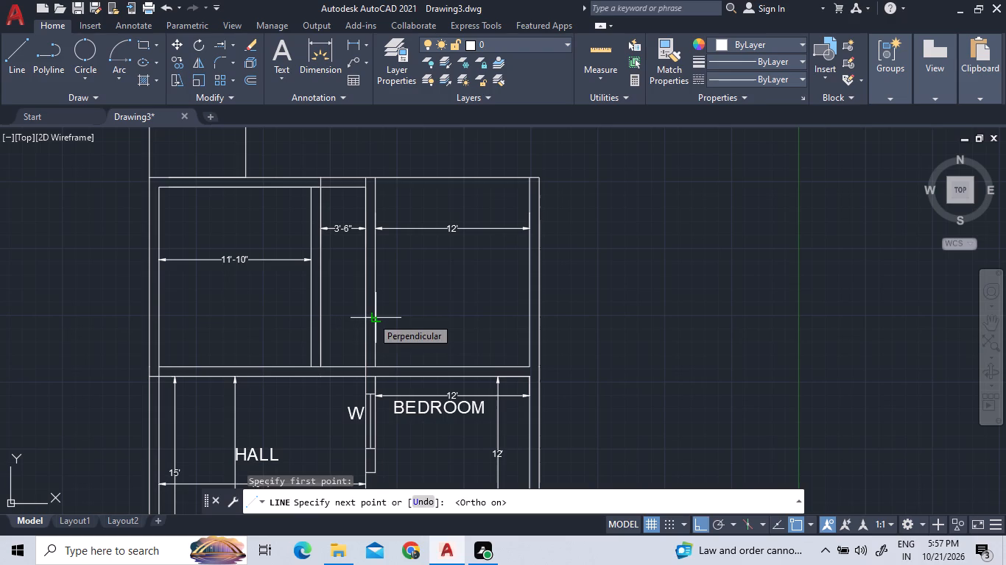
pyautogui.scroll(4, 372, 317)
pyautogui.click(388, 323)
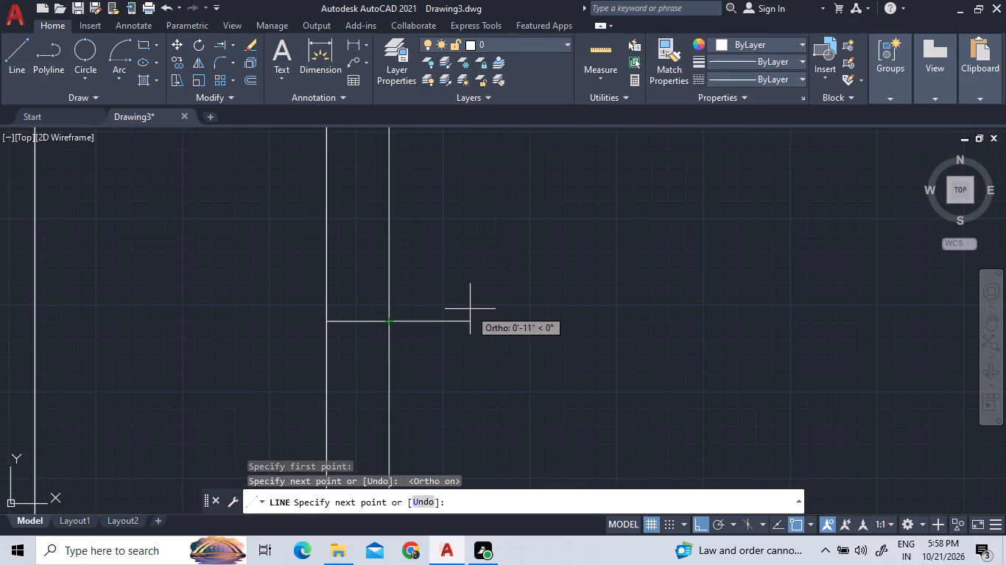
pyautogui.rightClick(470, 309)
pyautogui.click(477, 314)
# Extend the inner top wall line above the 3'-6" passage across the adjacent 12' room to the outer side wall.
pyautogui.scroll(-5, 480, 311)
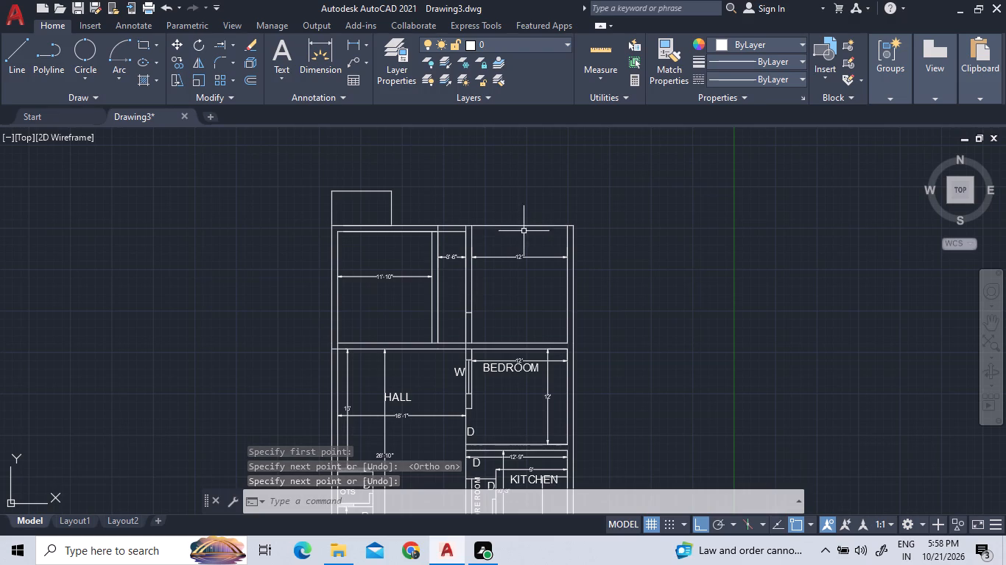
pyautogui.click(219, 44)
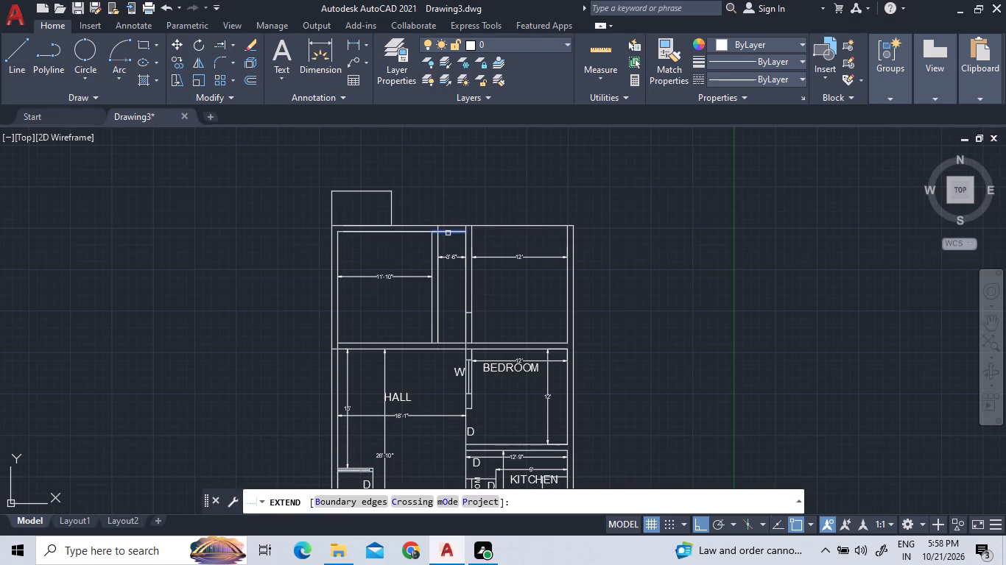
pyautogui.click(457, 232)
pyautogui.click(457, 232)
pyautogui.click(457, 232)
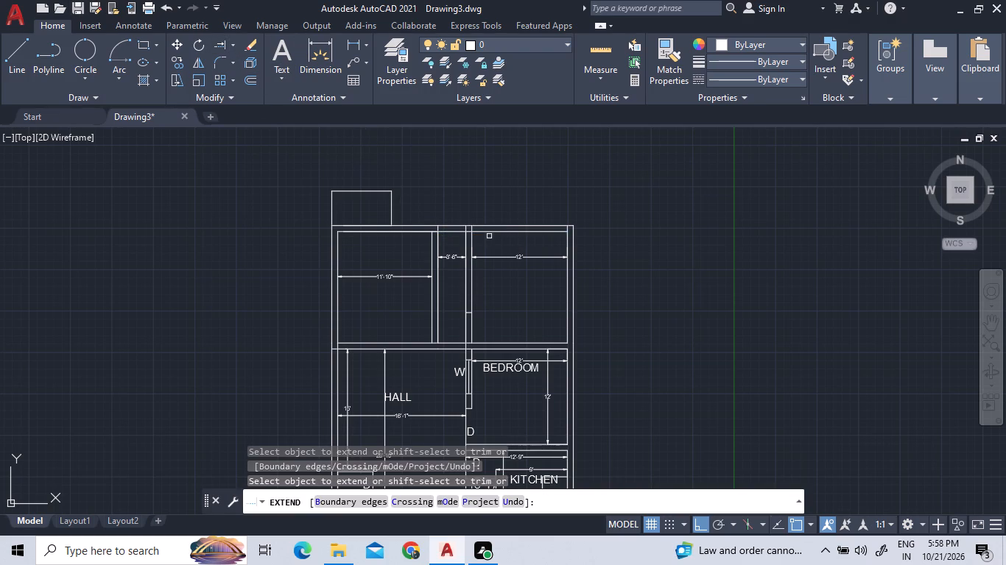
pyautogui.click(555, 232)
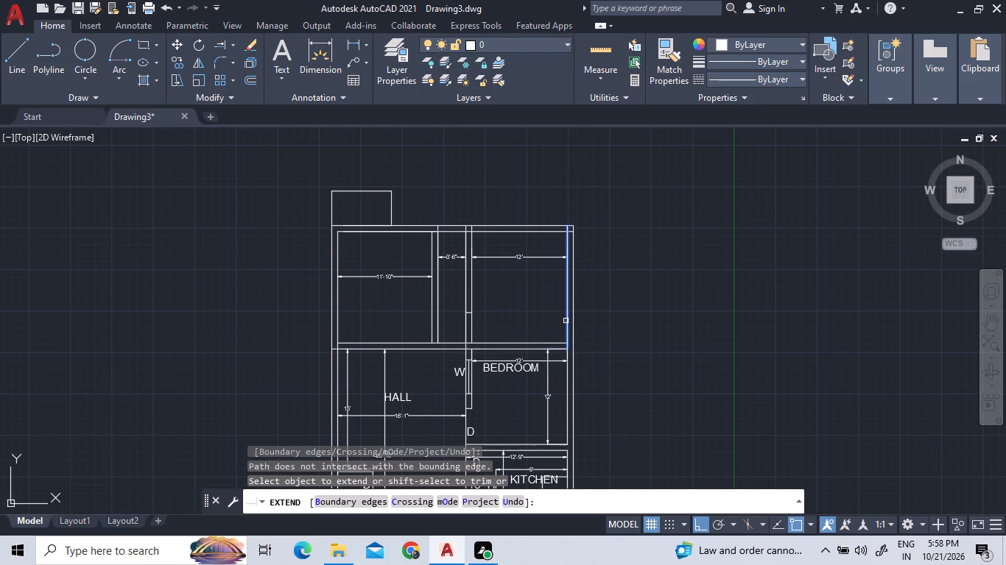
# Copy the BEDROOM label from the bedroom beside the hall into the 12' room above it and the 11'-10" room.
pyautogui.rightClick(528, 341)
pyautogui.click(589, 158)
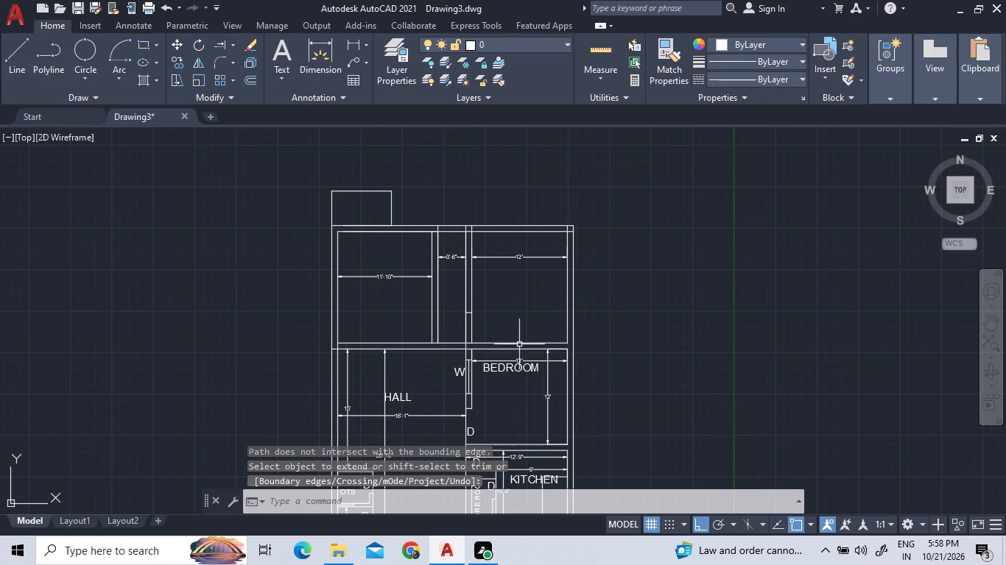
pyautogui.click(512, 372)
pyautogui.rightClick(512, 372)
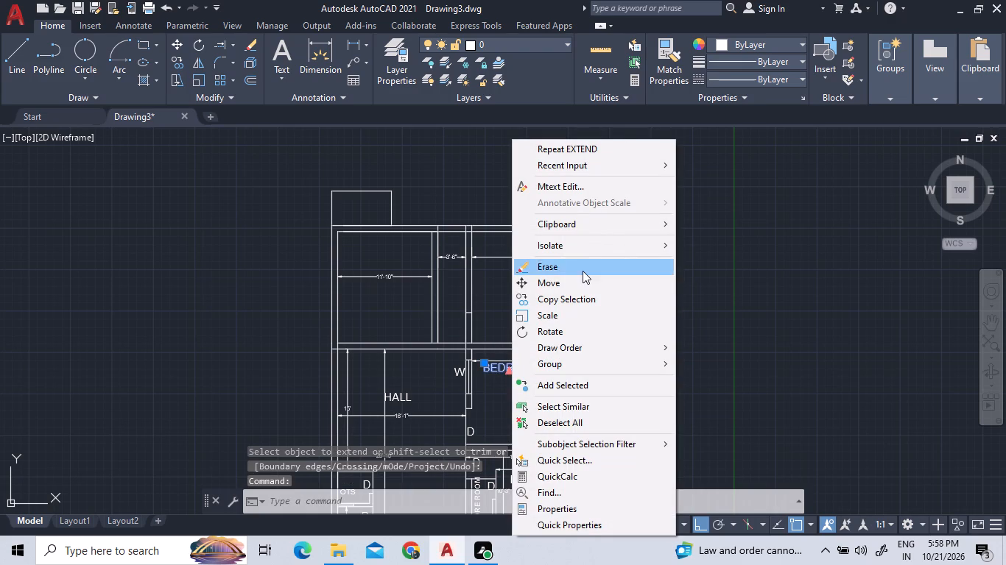
pyautogui.click(585, 299)
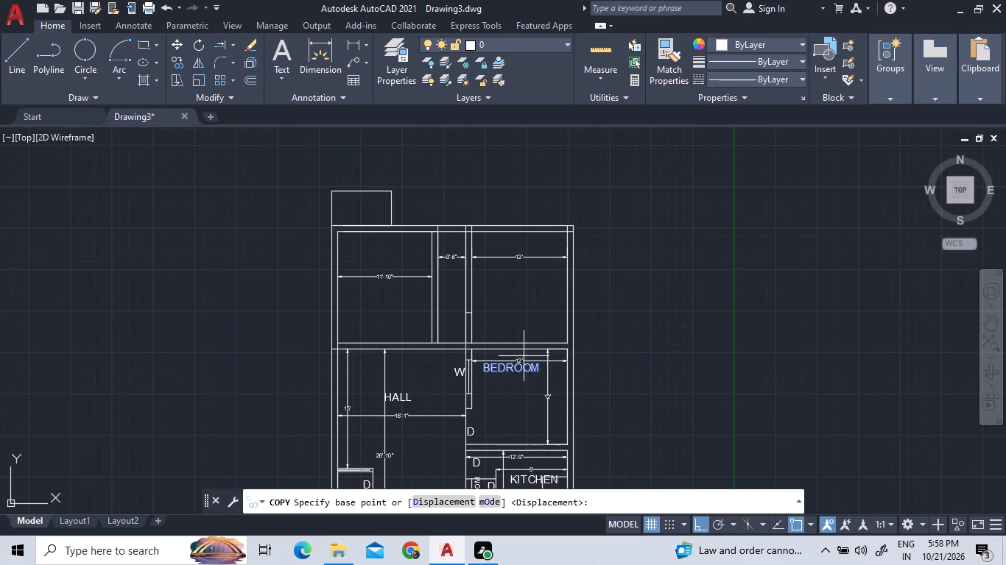
pyautogui.click(507, 370)
pyautogui.click(490, 285)
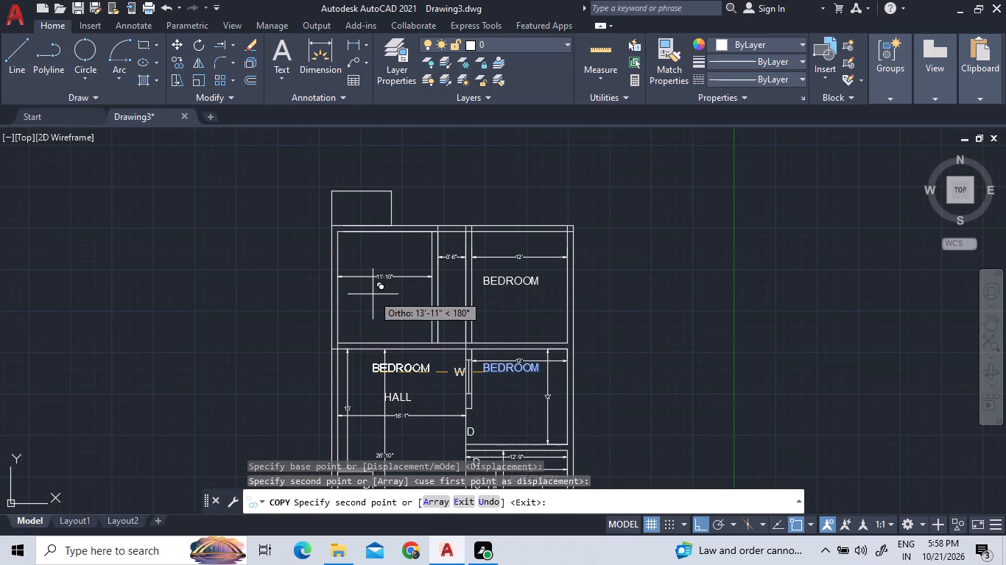
pyautogui.press('F8')
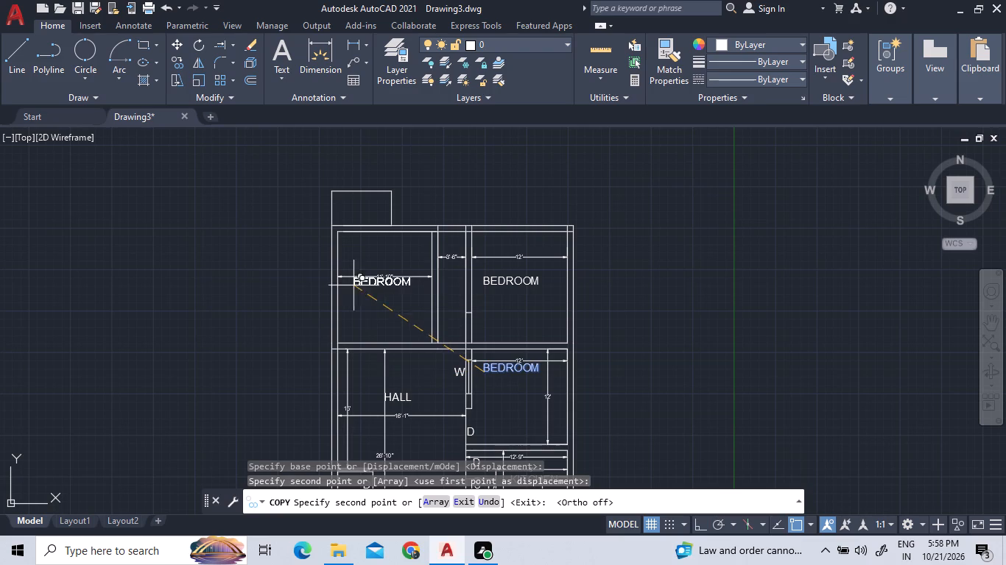
pyautogui.click(348, 301)
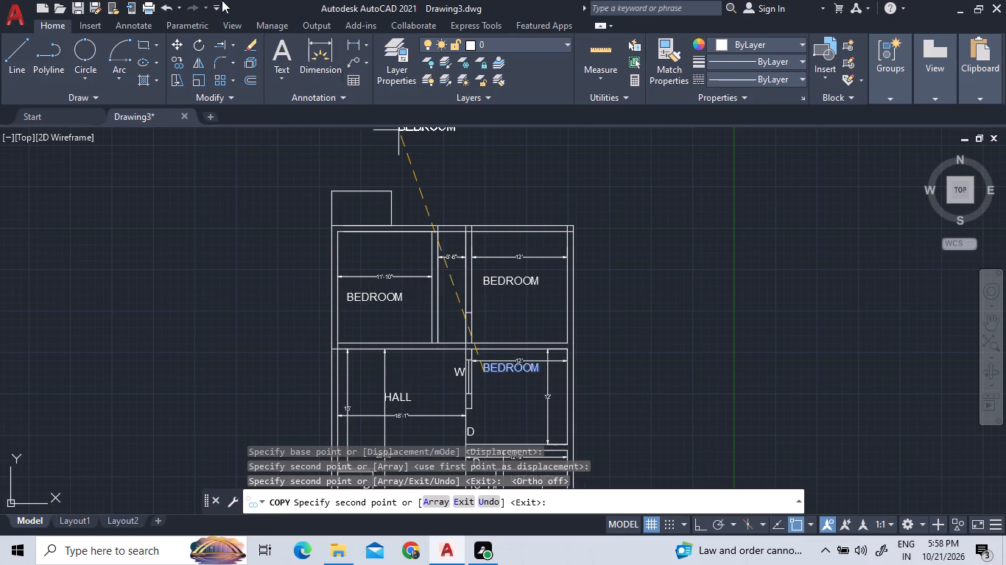
# Trim the bedroom-side wall line below the short cross line between the passage and the upper 12' bedroom to form a door opening.
pyautogui.click(238, 43)
pyautogui.click(233, 42)
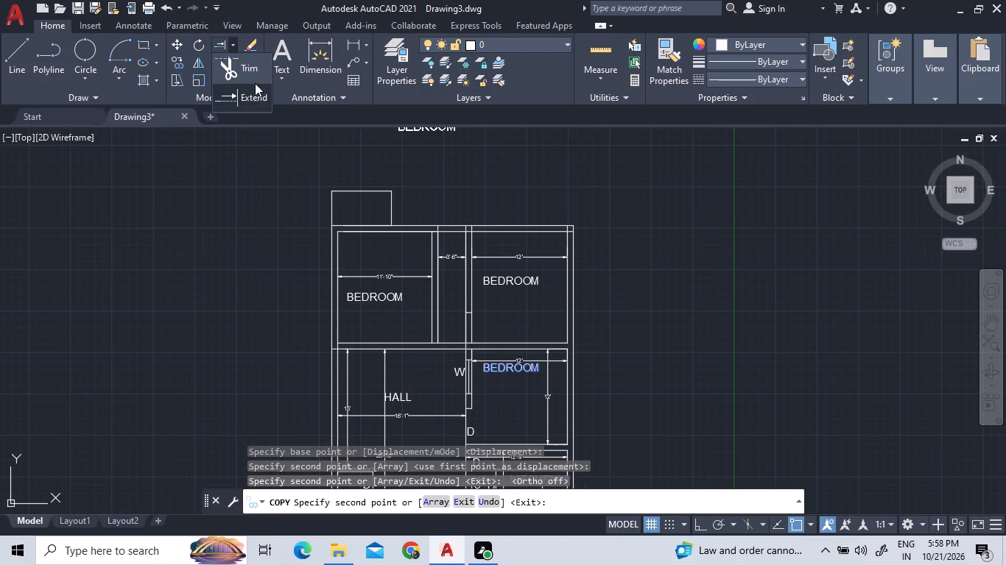
pyautogui.click(257, 75)
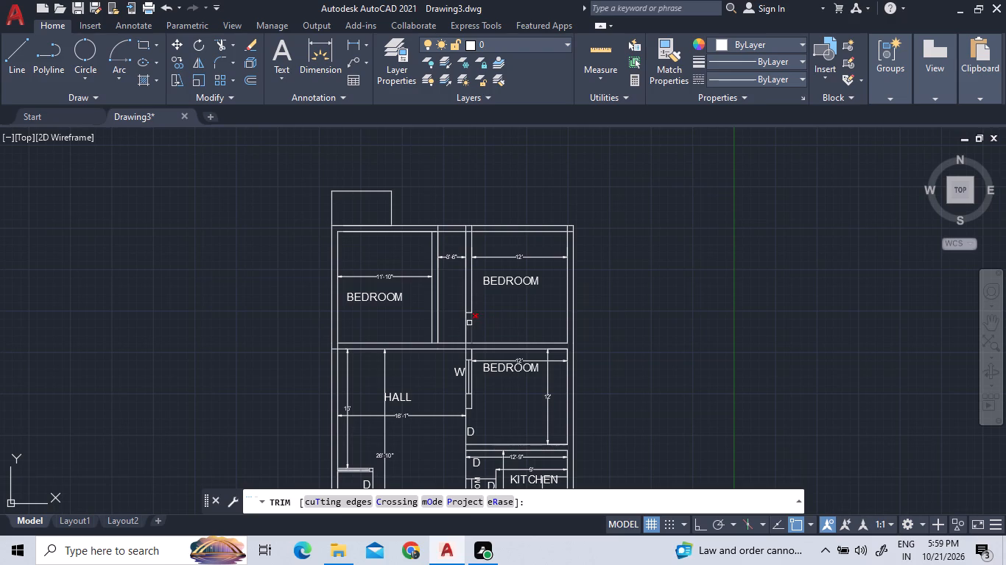
pyautogui.click(469, 323)
pyautogui.click(476, 323)
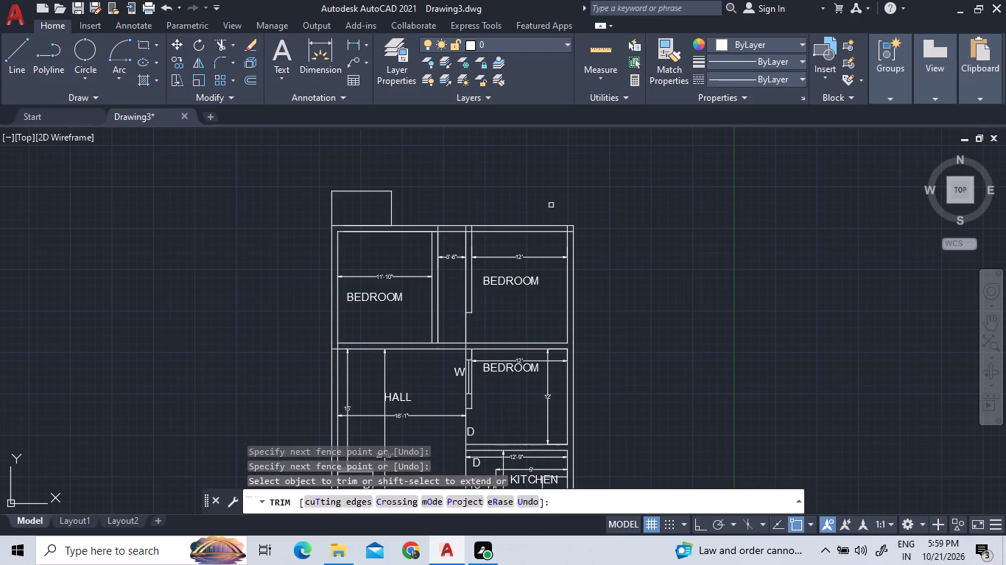
pyautogui.rightClick(614, 293)
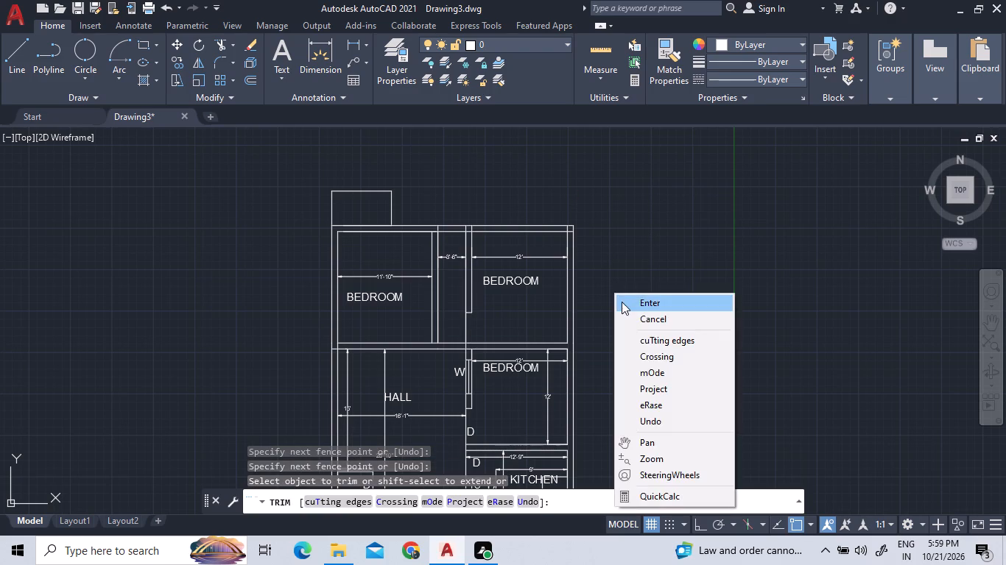
pyautogui.click(622, 302)
# Add a vertical linear dimension between the inner top and bottom walls of the upper 12' bedroom, beside its outer wall.
pyautogui.click(352, 46)
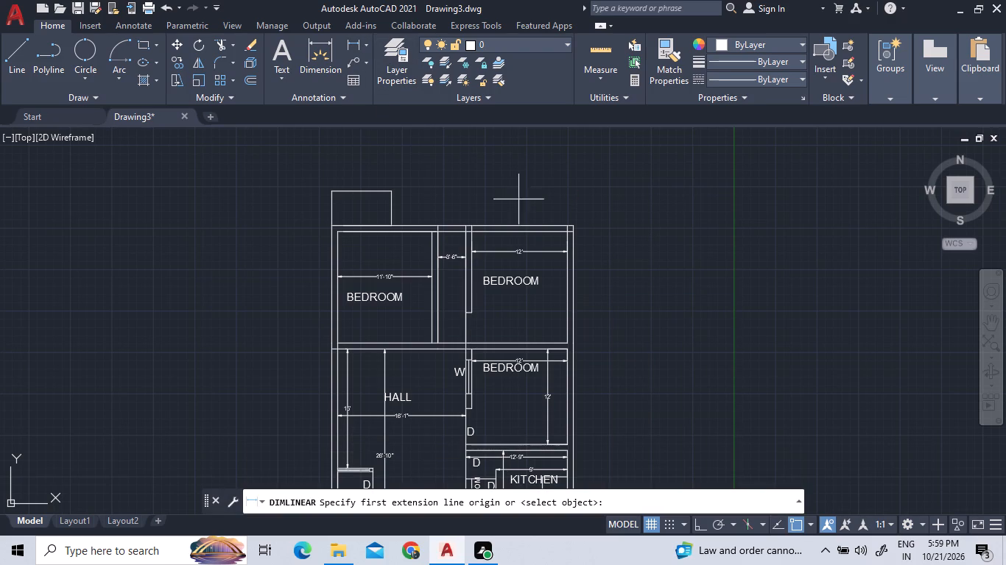
pyautogui.scroll(1, 555, 233)
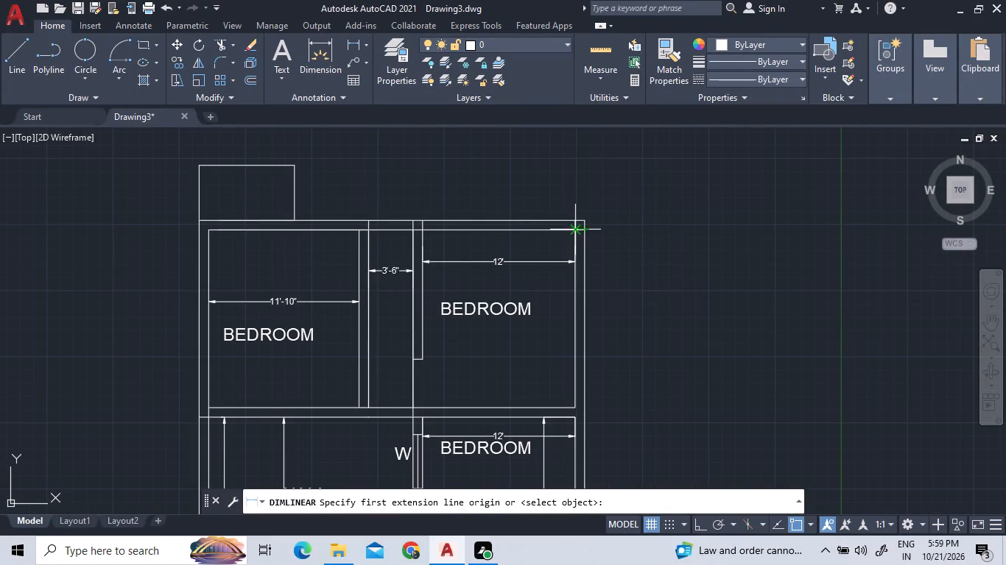
pyautogui.click(574, 228)
pyautogui.click(577, 409)
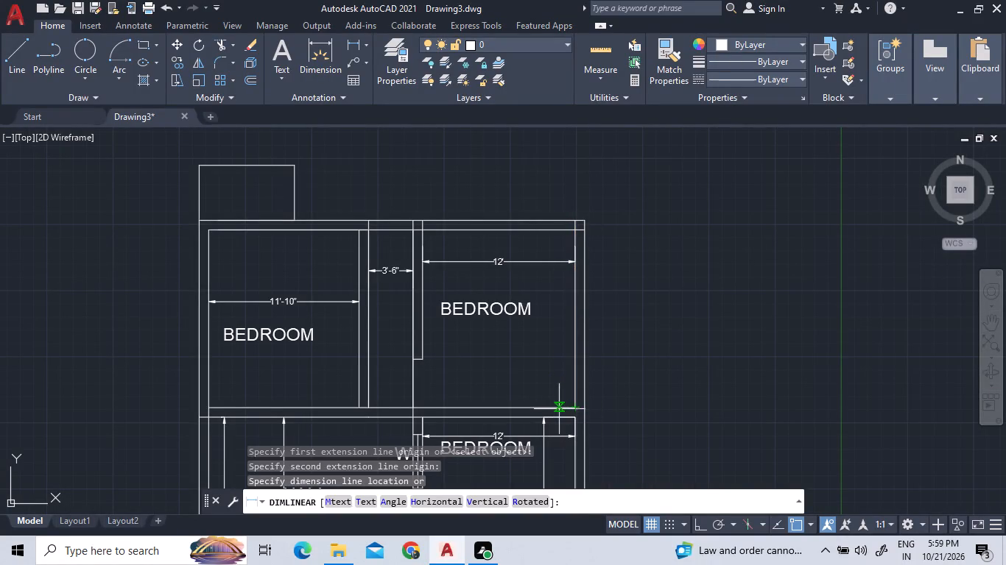
pyautogui.click(558, 409)
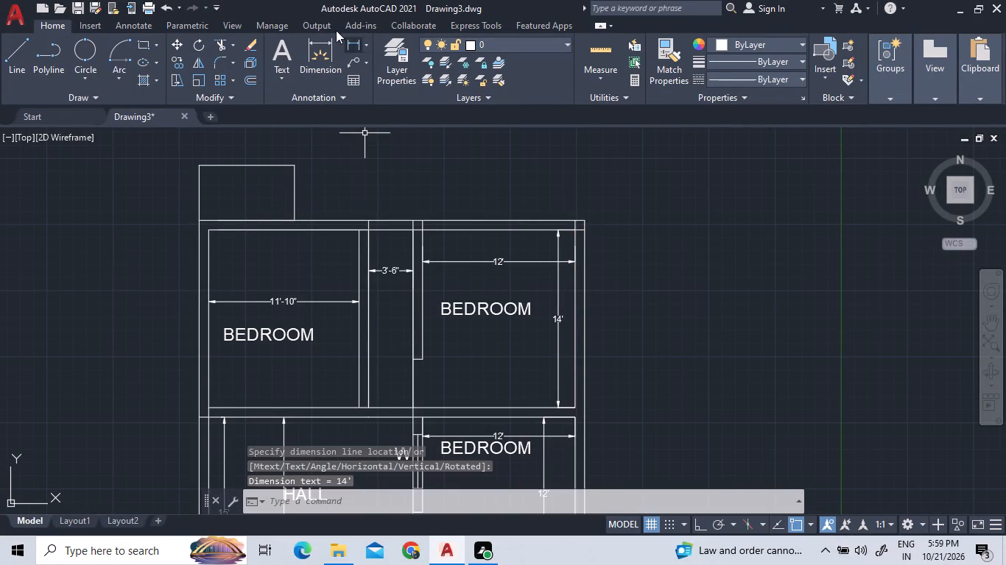
# Add a vertical linear dimension between the inner top and bottom walls of the 11'-10" bedroom, beside its outer wall.
pyautogui.click(356, 43)
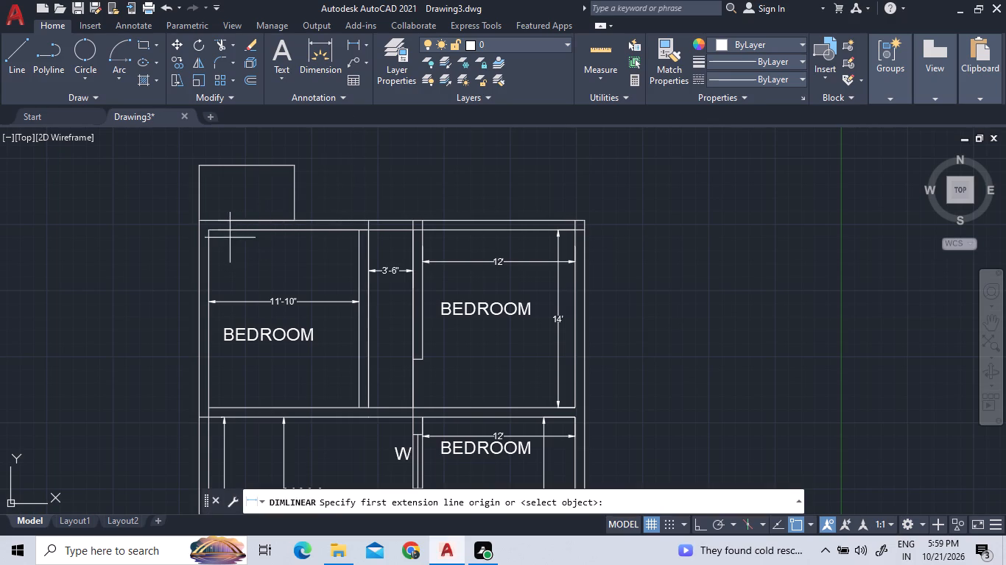
pyautogui.moveTo(206, 228); pyautogui.dragTo(206, 238)
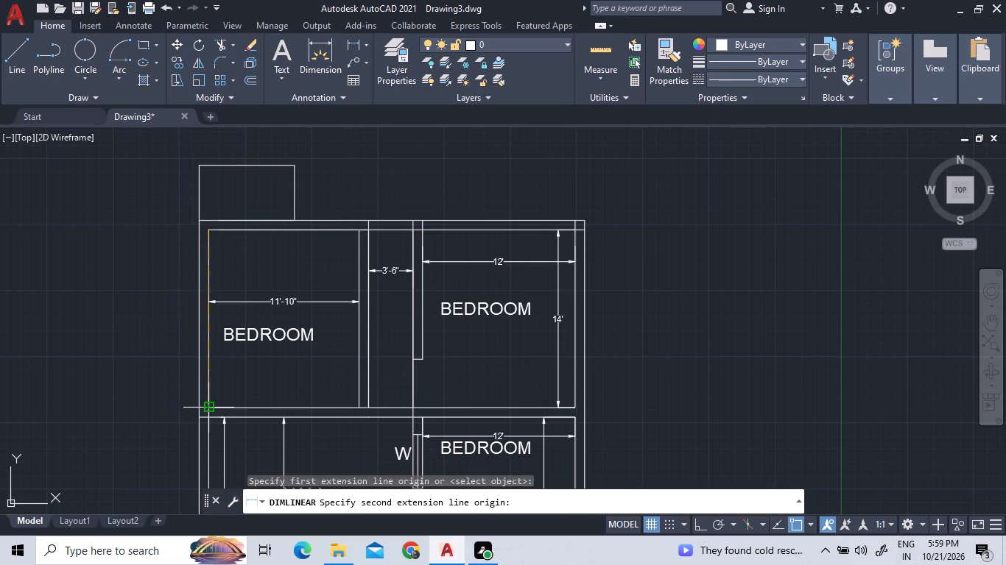
pyautogui.click(207, 405)
pyautogui.click(227, 407)
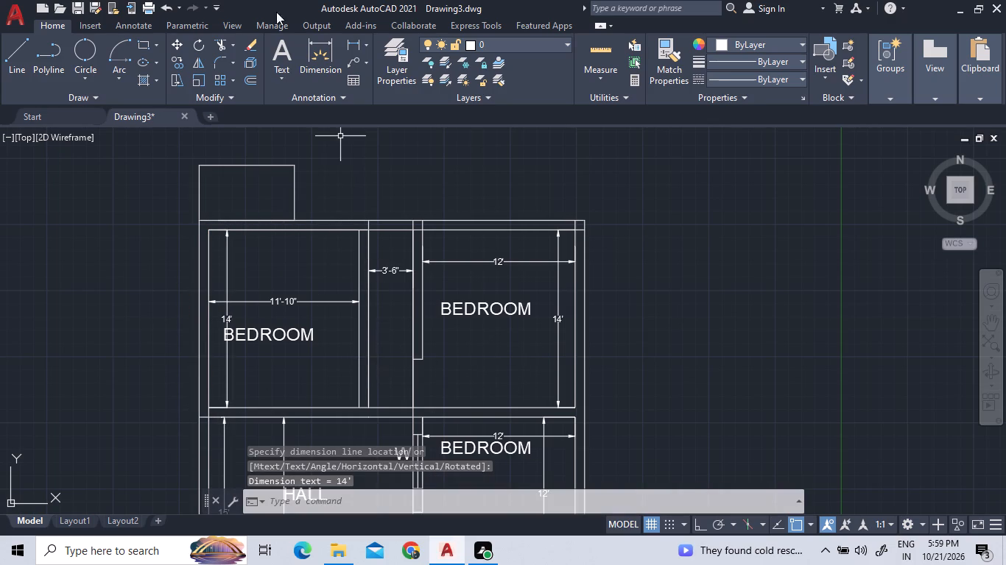
# Draw a short line across the wall between the 11'-10" bedroom and the 3'-6" passage, near the wall's lower end.
pyautogui.click(24, 47)
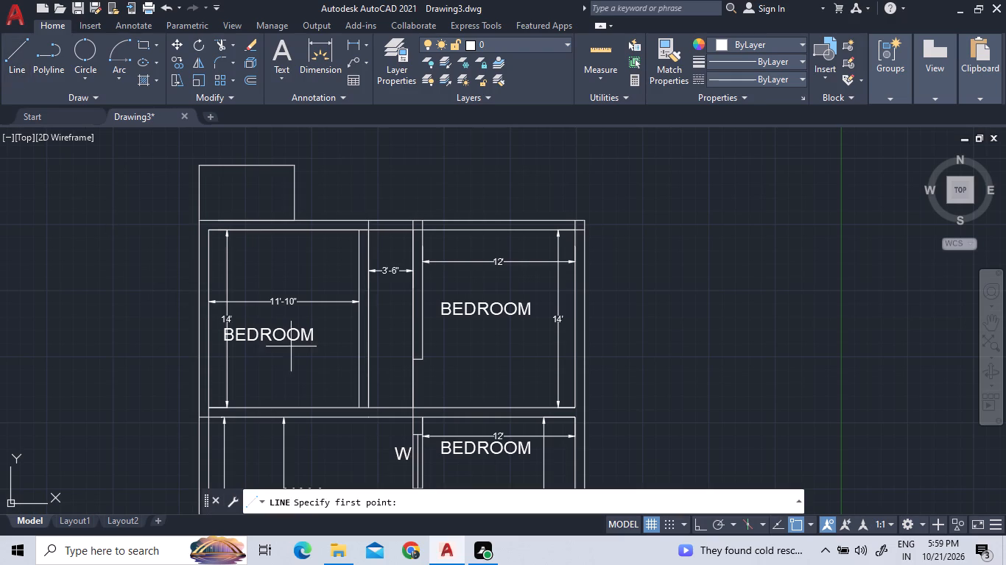
pyautogui.click(367, 364)
pyautogui.click(359, 363)
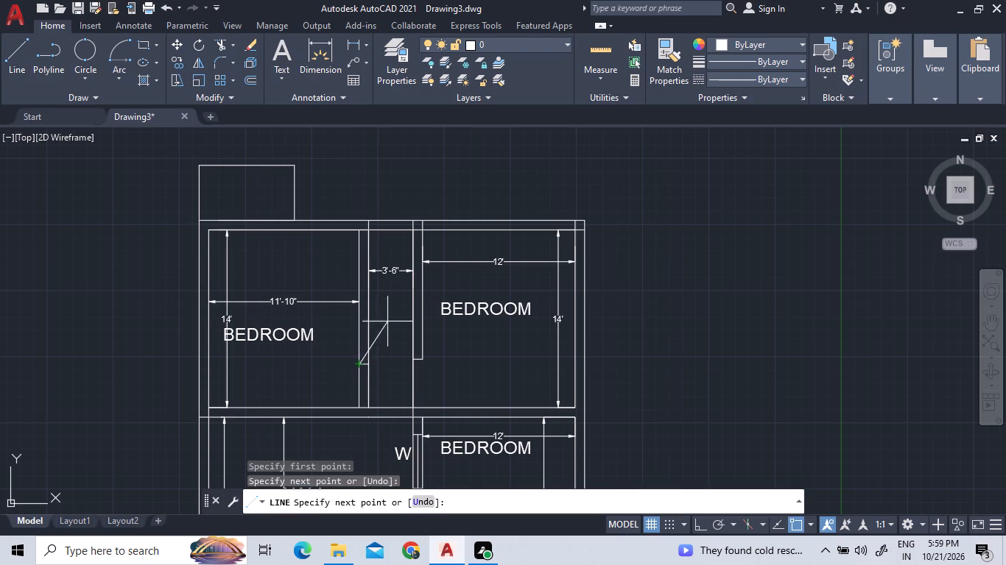
pyautogui.rightClick(377, 320)
pyautogui.click(403, 324)
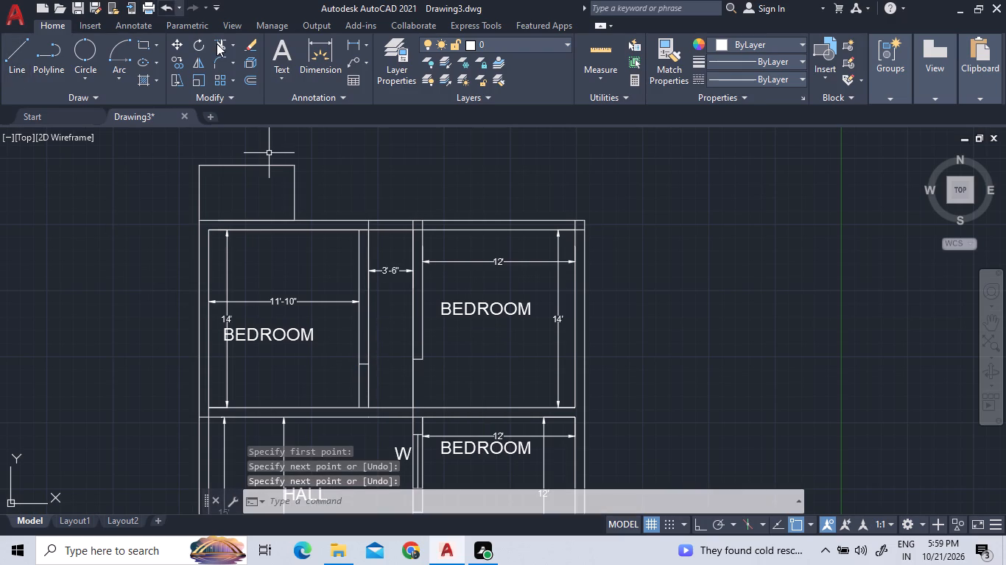
# Trim the 11'-10" bedroom's side wall line below the new cross line to form its door opening.
pyautogui.click(217, 43)
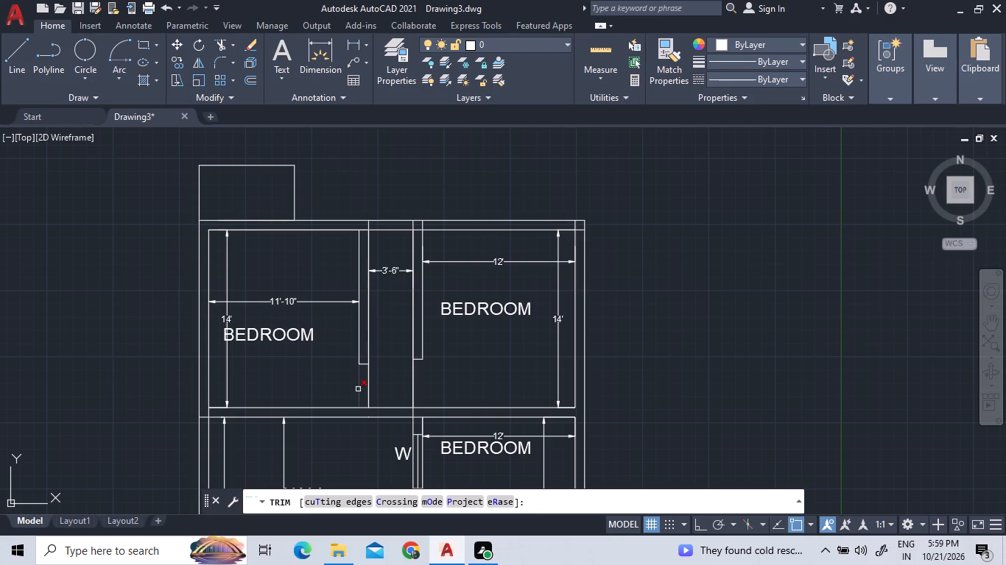
pyautogui.click(358, 389)
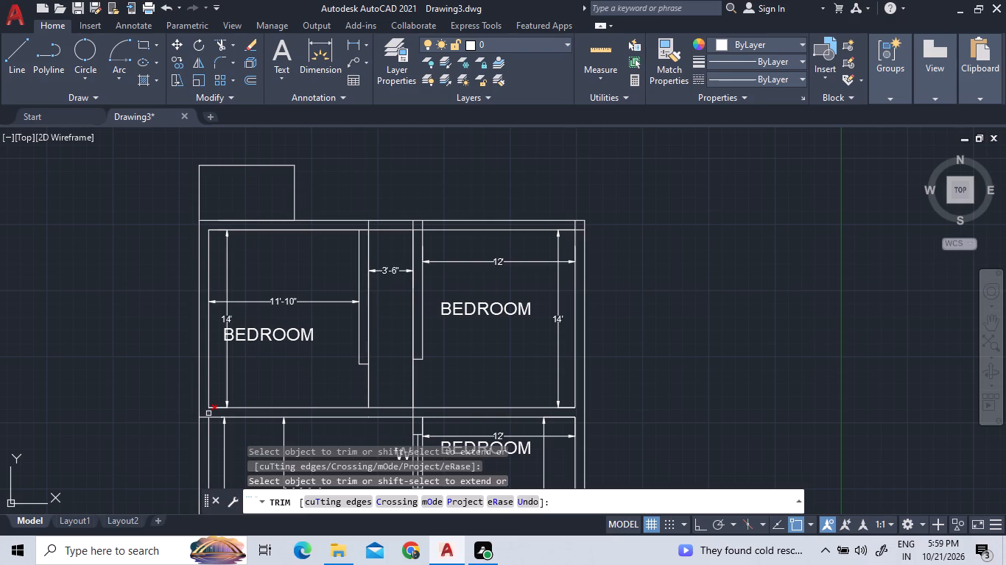
pyautogui.click(208, 413)
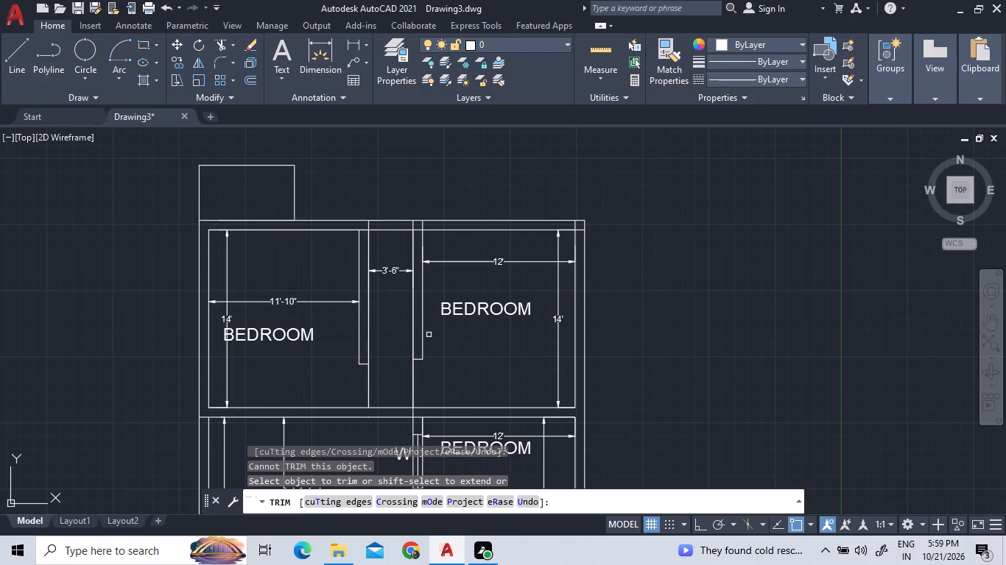
pyautogui.scroll(-2, 494, 295)
pyautogui.scroll(3, 487, 368)
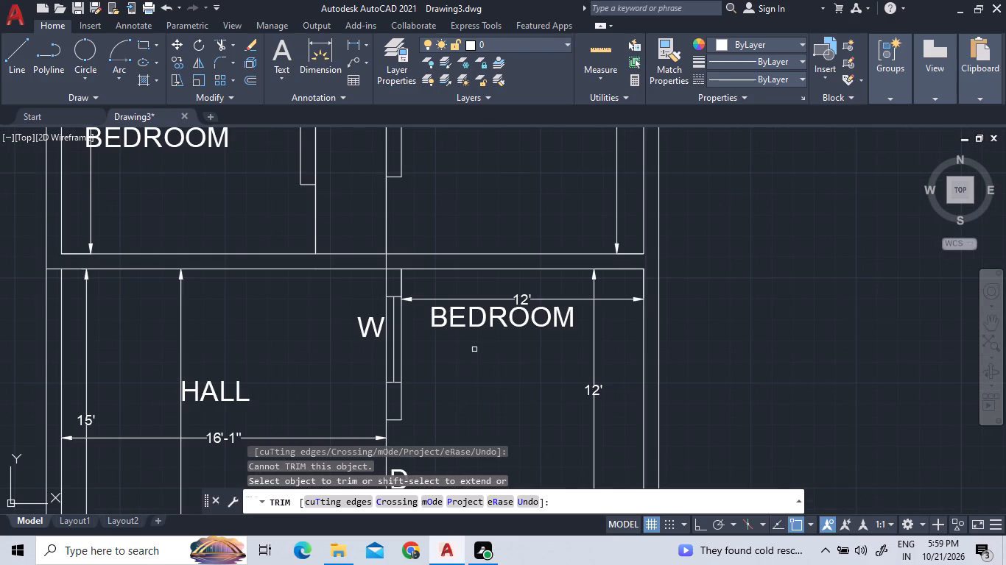
pyautogui.scroll(-2, 478, 347)
pyautogui.rightClick(476, 389)
pyautogui.click(564, 197)
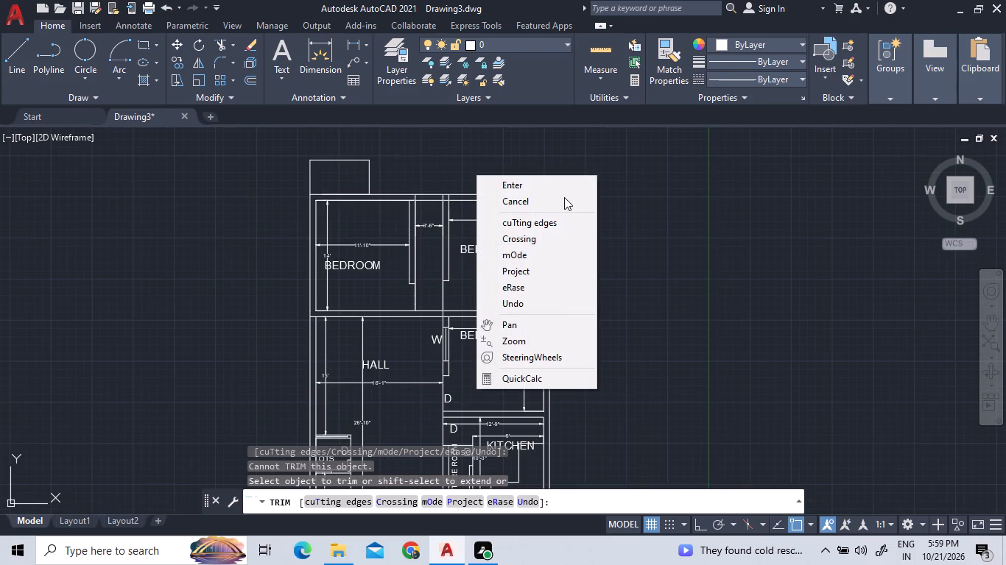
# Copy the D label from the lower bedroom's door to both upper bedroom door openings and above the 3'-6" passage's top wall.
pyautogui.click(451, 397)
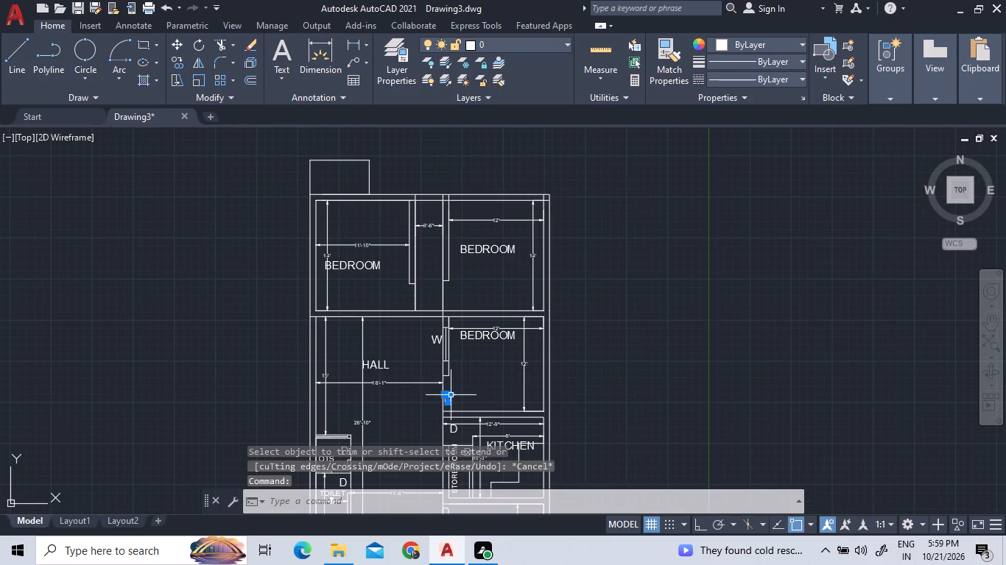
pyautogui.rightClick(469, 370)
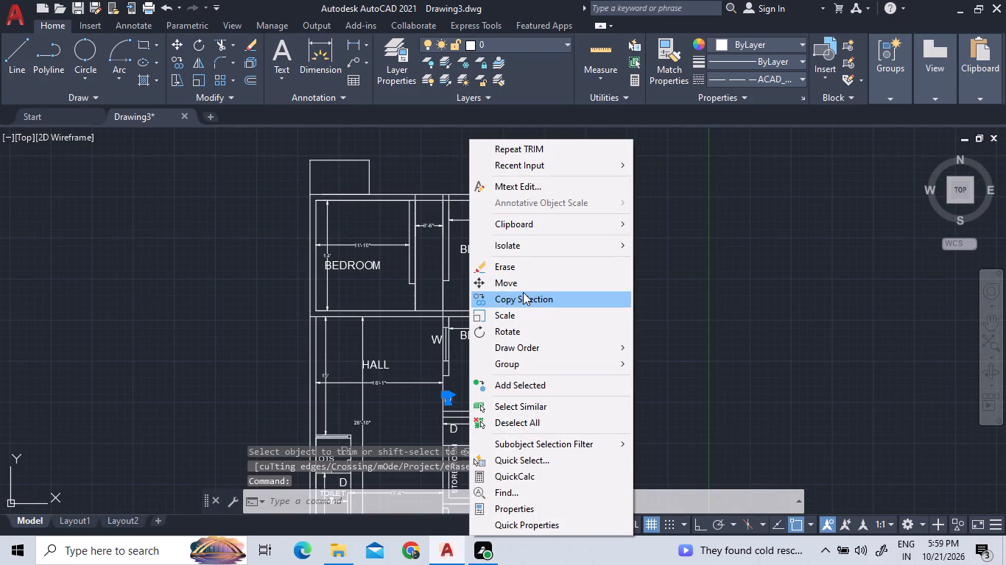
pyautogui.click(523, 292)
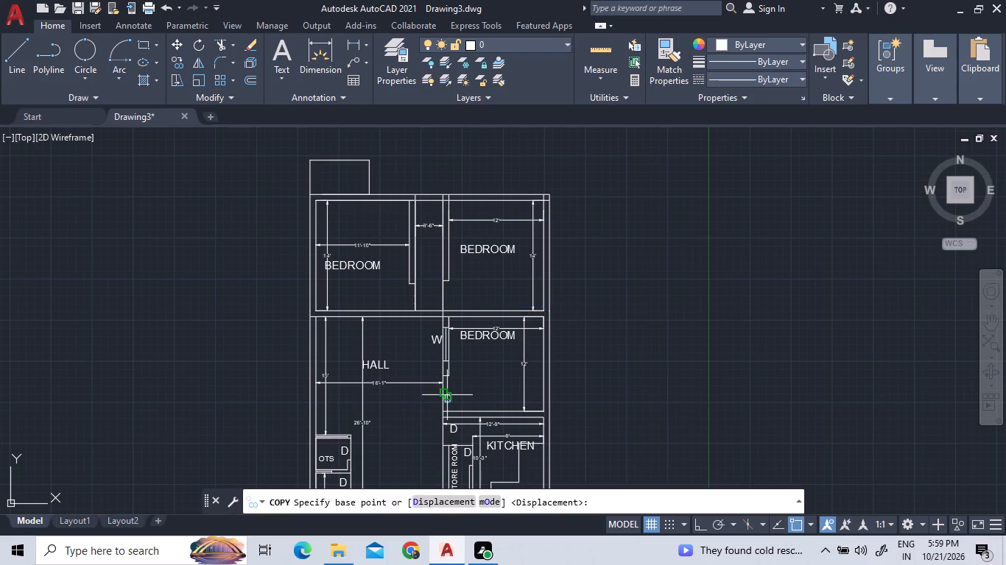
pyautogui.click(447, 395)
pyautogui.scroll(2, 453, 296)
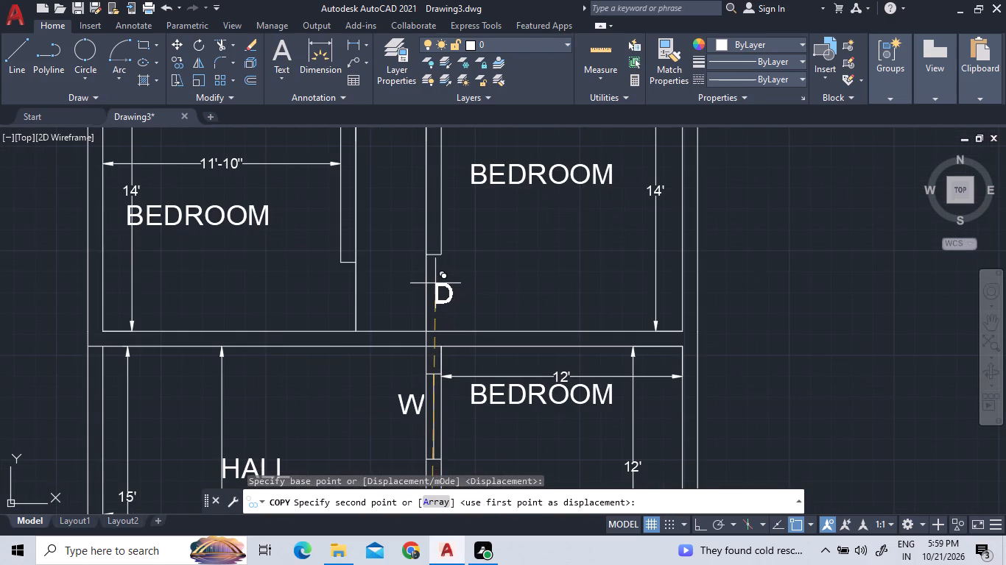
pyautogui.click(435, 283)
pyautogui.click(331, 279)
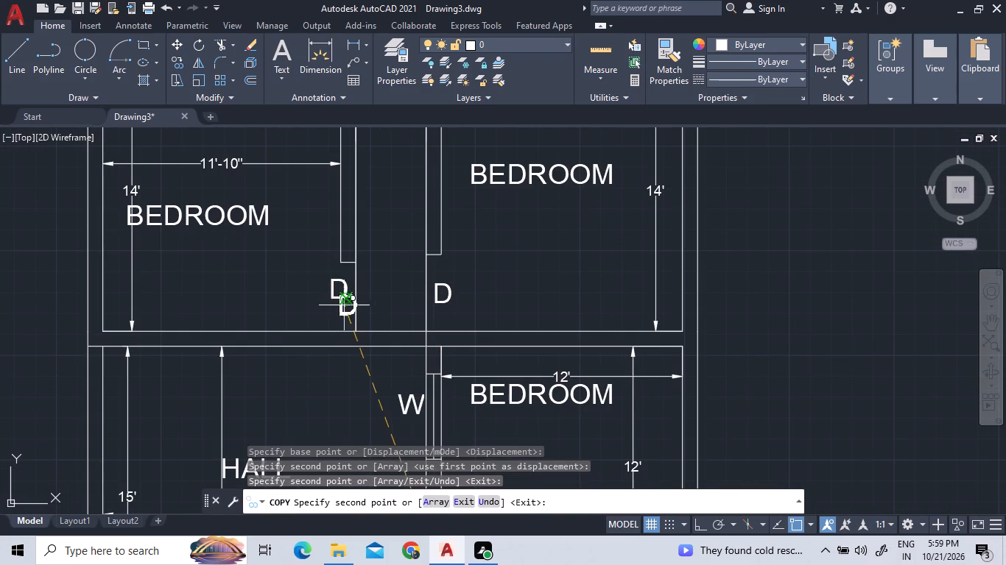
pyautogui.scroll(-3, 384, 344)
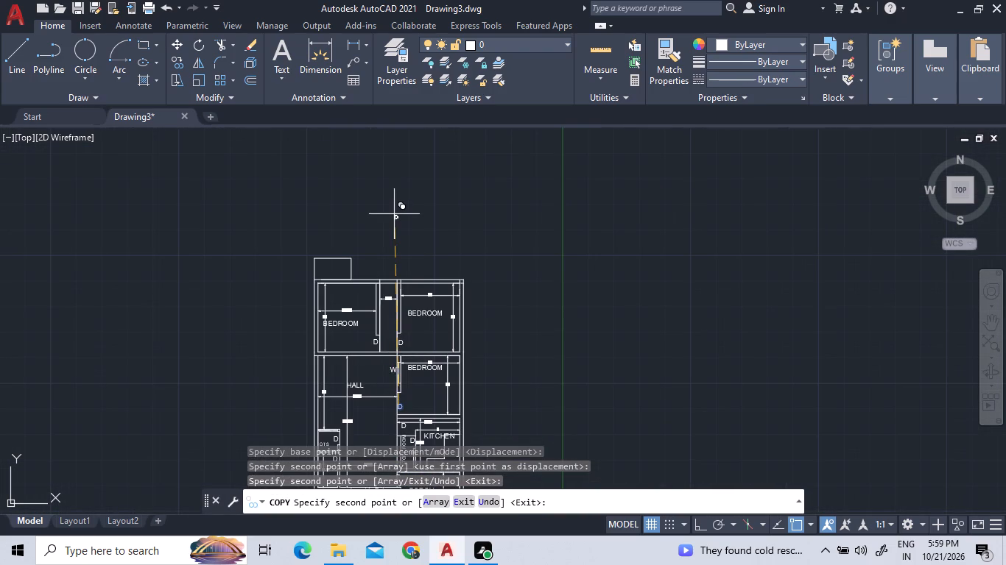
pyautogui.scroll(3, 384, 293)
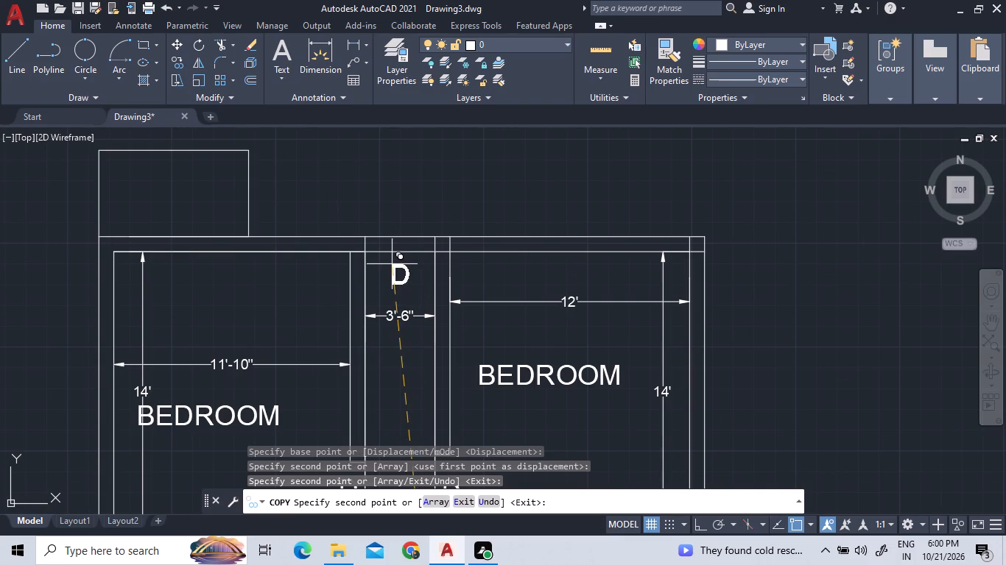
pyautogui.click(390, 213)
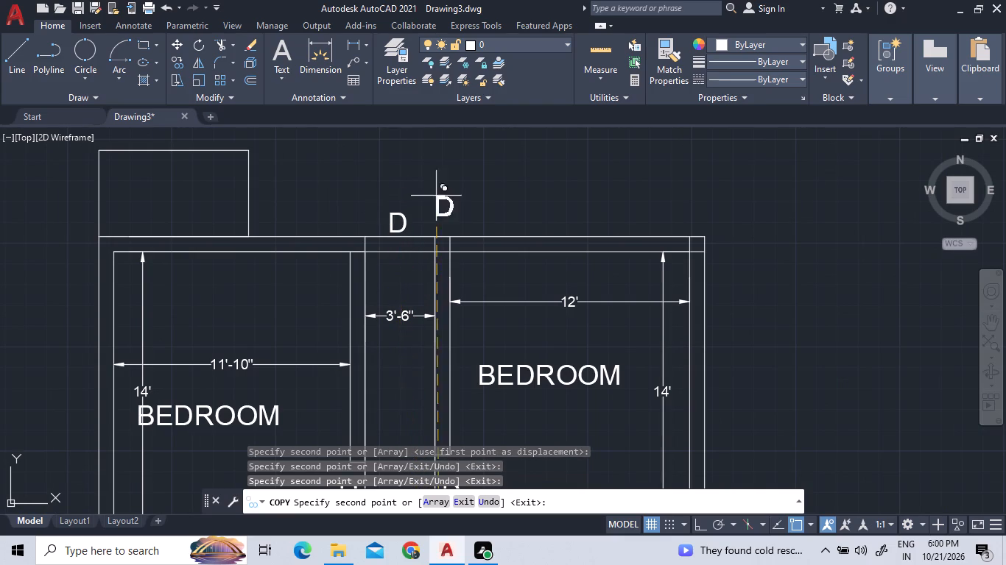
# Trim the outer line of the top wall across the 3'-6" passage between the two upper bedrooms.
pyautogui.click(215, 40)
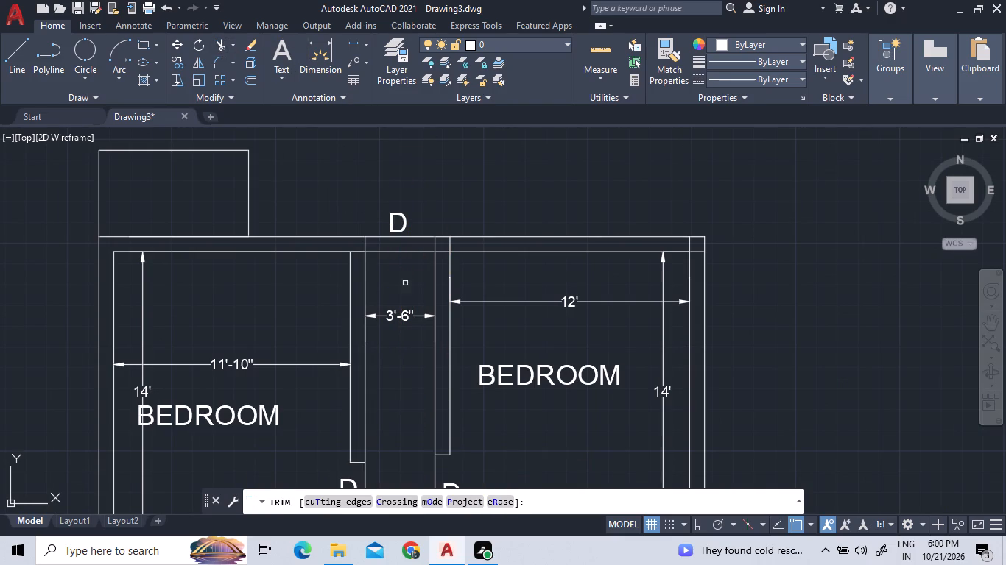
pyautogui.click(393, 236)
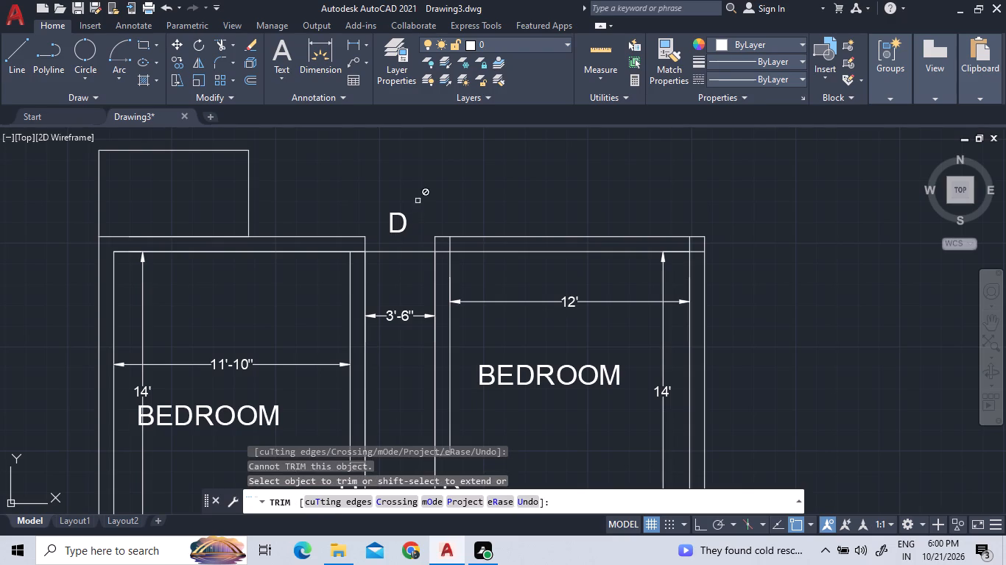
pyautogui.rightClick(418, 201)
pyautogui.click(425, 200)
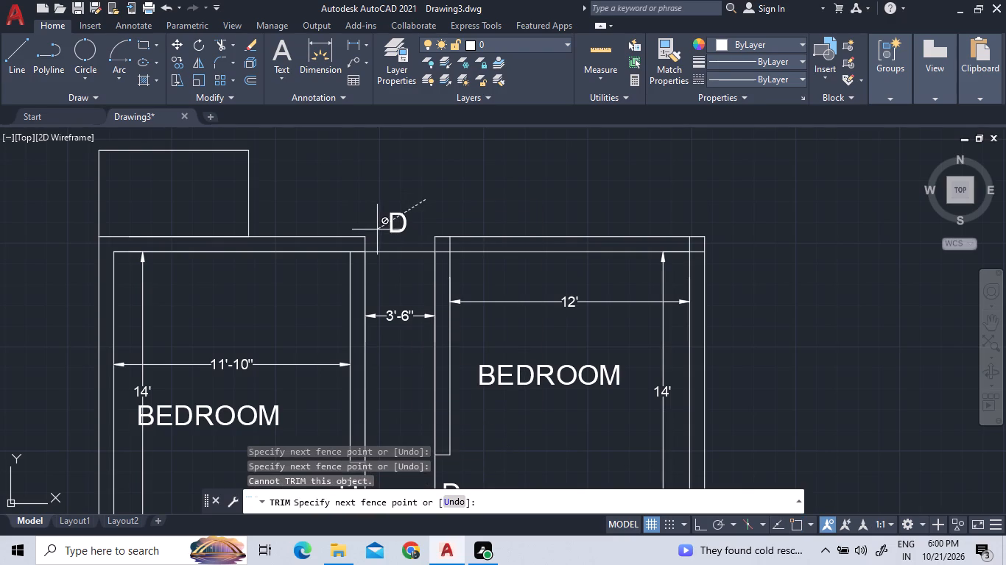
pyautogui.rightClick(383, 227)
pyautogui.click(401, 240)
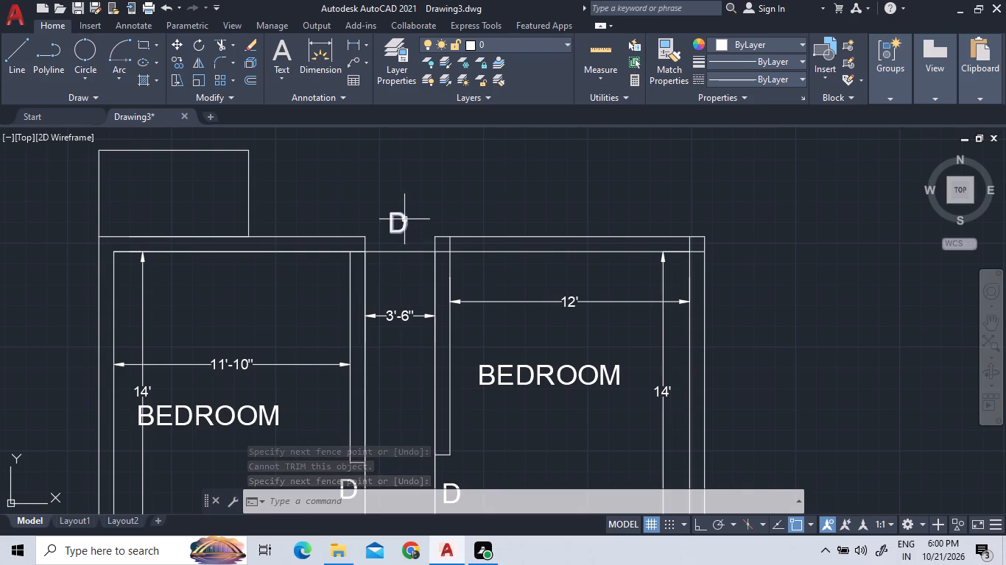
# Trim the overlapping wall lines at the 12' bedroom's two top corners and the 11'-10" bedroom's top corner beside the passage.
pyautogui.click(219, 43)
pyautogui.click(455, 244)
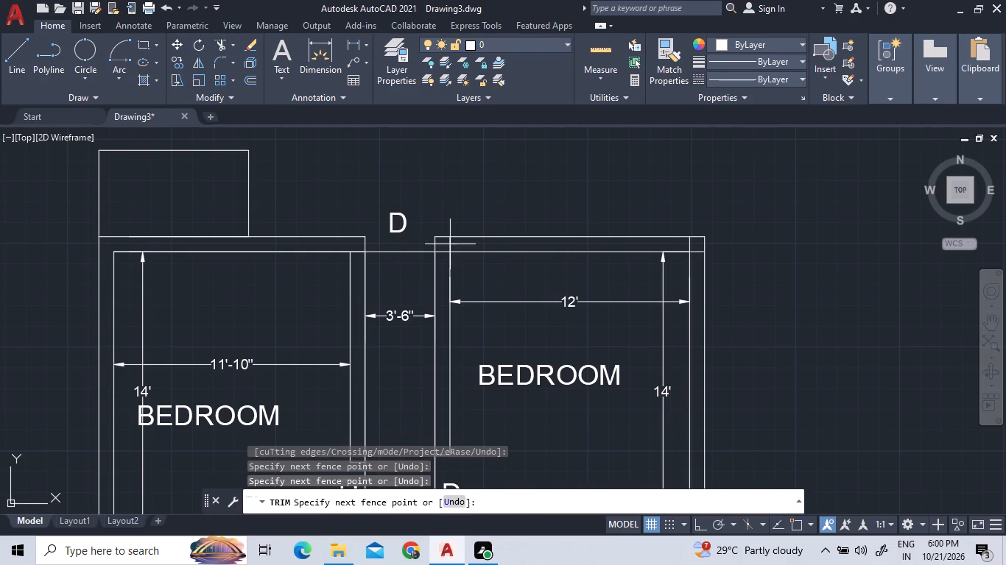
pyautogui.click(441, 254)
pyautogui.click(697, 247)
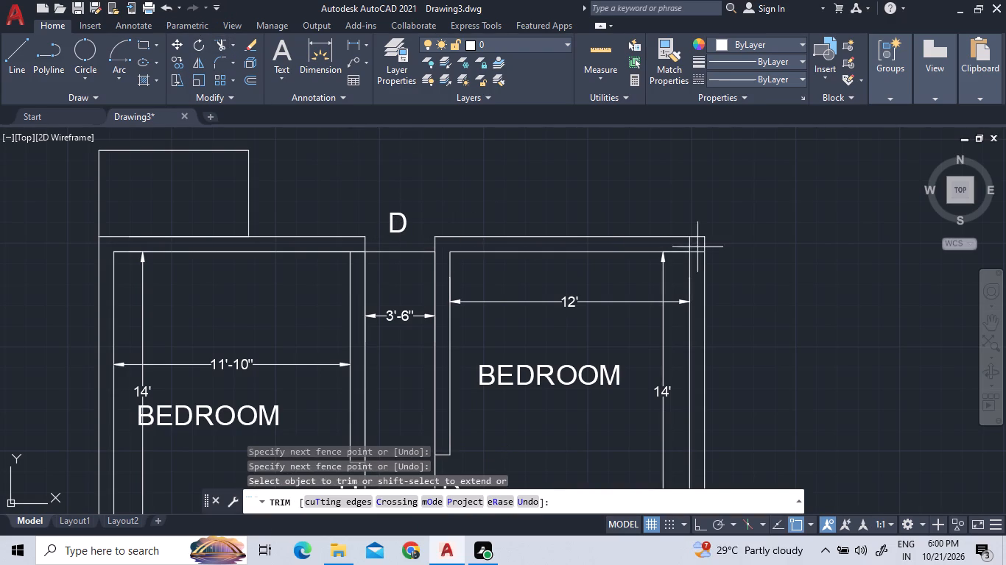
pyautogui.click(681, 244)
pyautogui.click(694, 245)
pyautogui.click(697, 257)
pyautogui.click(356, 252)
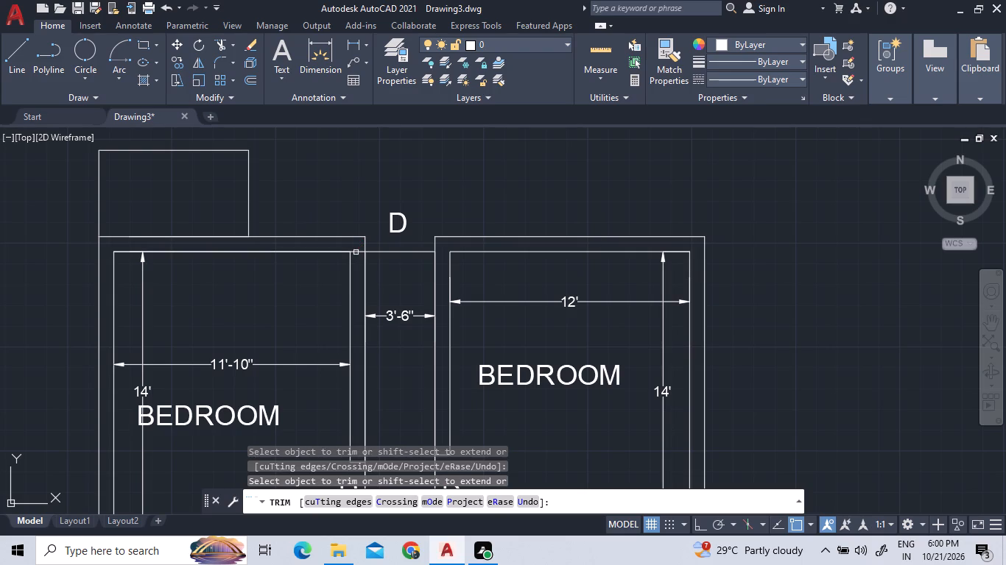
pyautogui.click(362, 252)
# Draw two short lines across the 11'-10" bedroom's top wall to mark the window's ends, between the small rectangle and the passage.
pyautogui.click(23, 54)
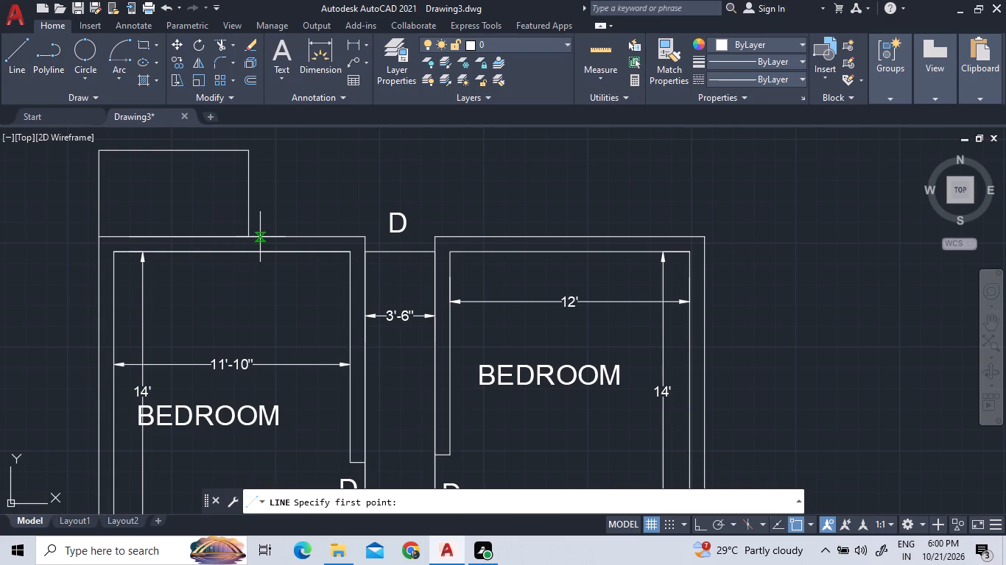
pyautogui.click(260, 237)
pyautogui.click(258, 252)
pyautogui.moveTo(14, 51); pyautogui.dragTo(20, 58)
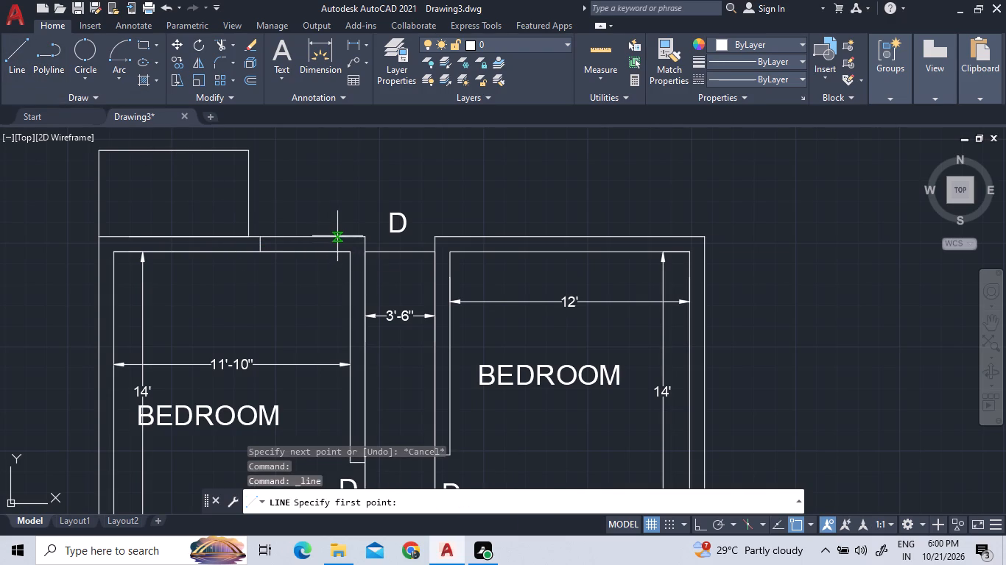
pyautogui.click(337, 237)
pyautogui.click(335, 251)
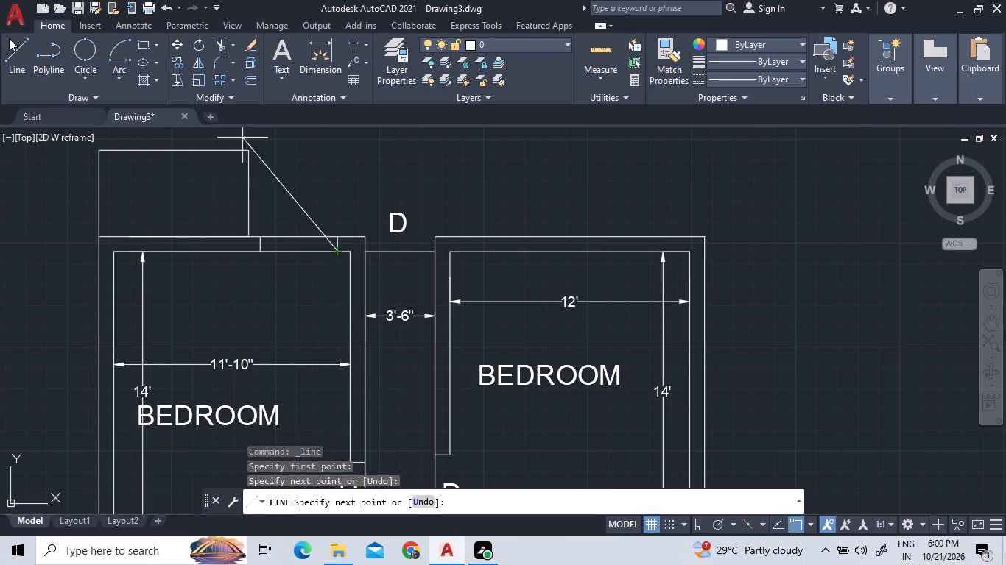
# Draw two parallel horizontal lines between the window's end lines in the 11'-10" bedroom's top wall.
pyautogui.click(17, 43)
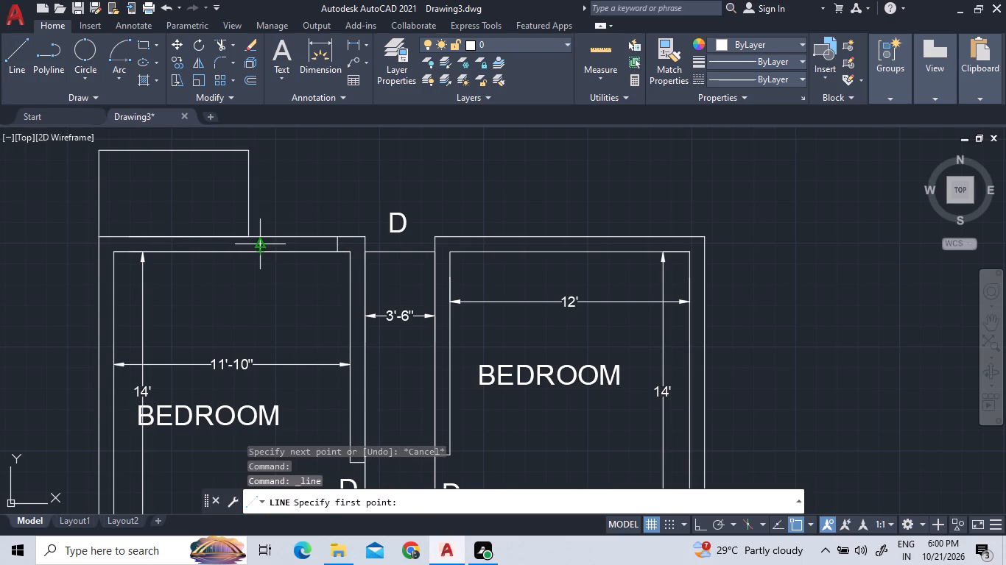
pyautogui.moveTo(260, 246); pyautogui.dragTo(272, 246)
pyautogui.click(334, 244)
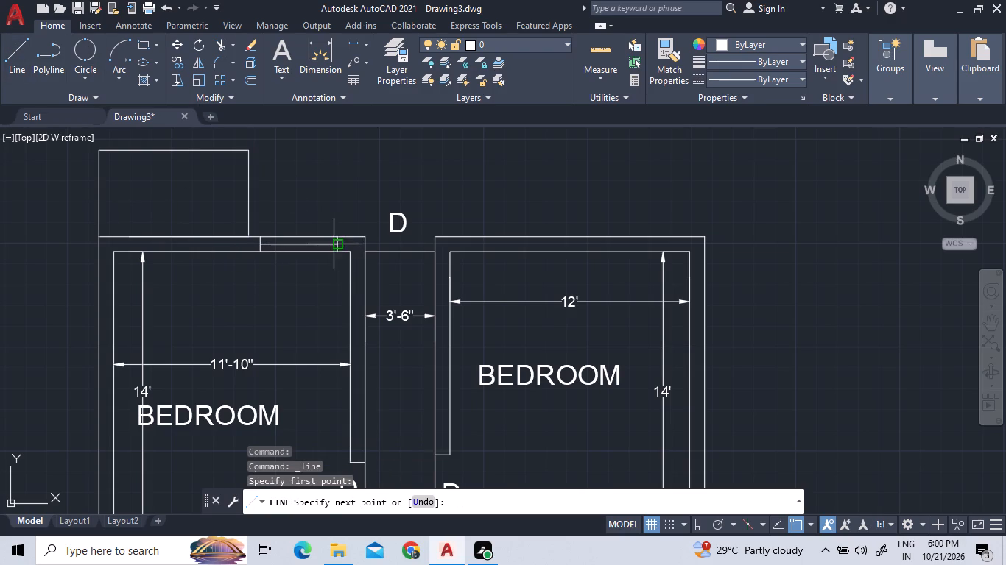
pyautogui.click(7, 74)
pyautogui.scroll(3, 265, 255)
pyautogui.click(239, 221)
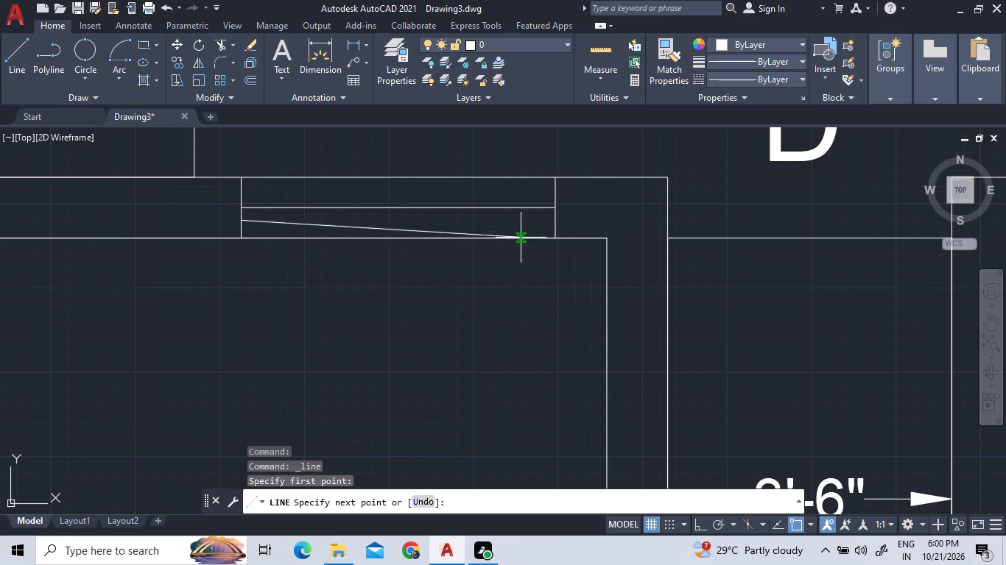
pyautogui.click(557, 218)
pyautogui.rightClick(460, 180)
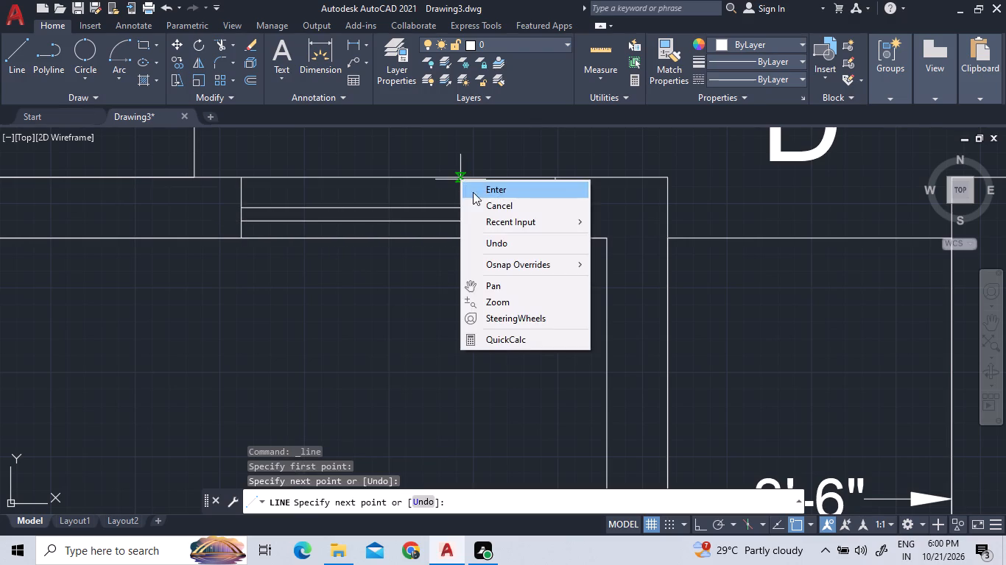
pyautogui.click(478, 196)
# Add a W text label with a height of 1' above the 11'-10" bedroom's window.
pyautogui.scroll(-3, 300, 231)
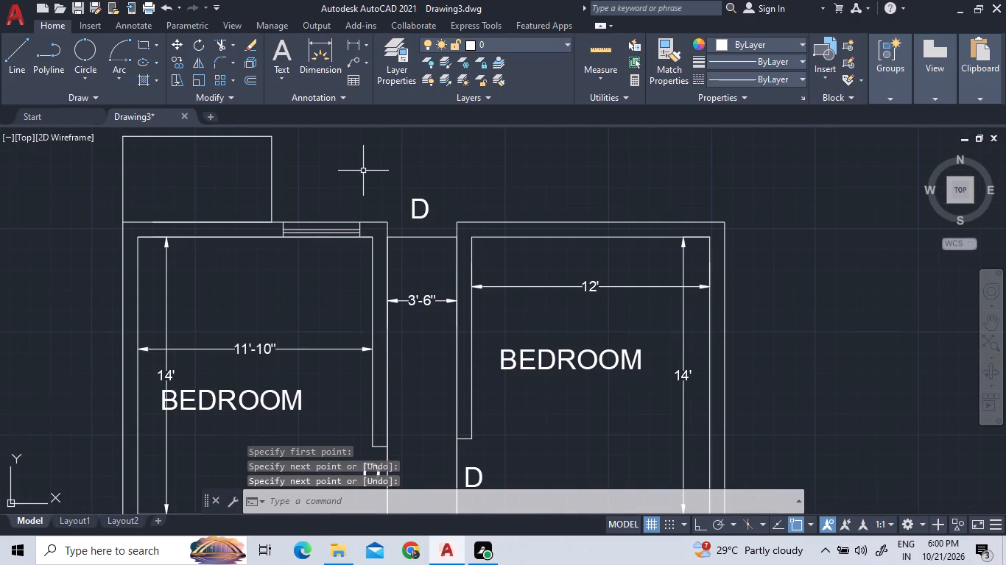
pyautogui.click(279, 44)
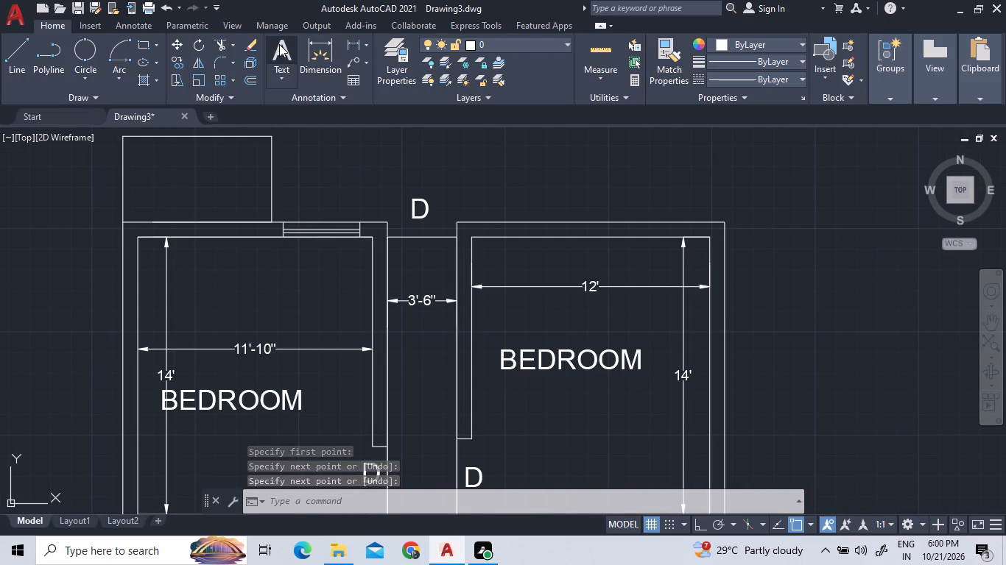
pyautogui.moveTo(301, 189); pyautogui.dragTo(301, 212)
pyautogui.click(353, 221)
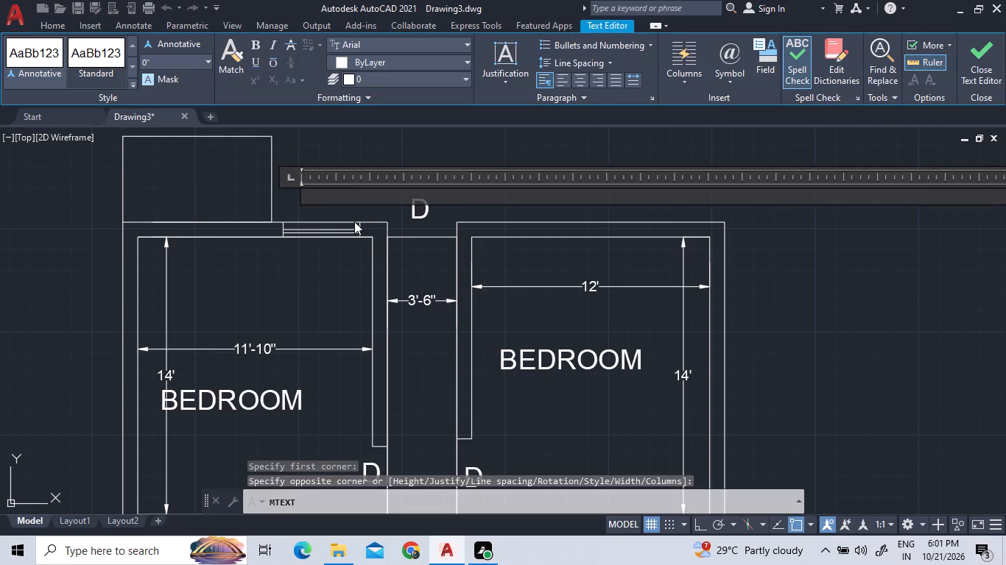
pyautogui.press('w')
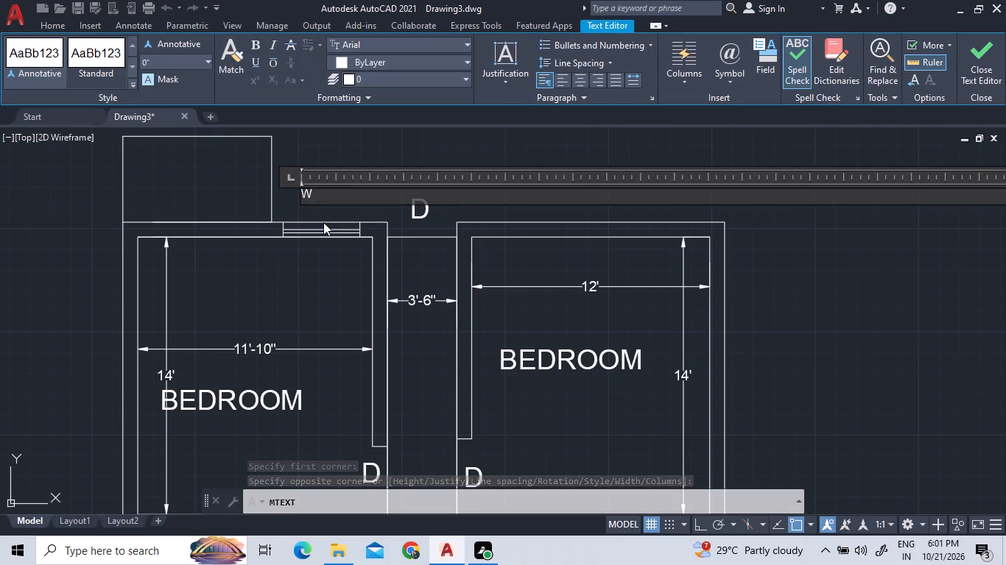
pyautogui.doubleClick(334, 197)
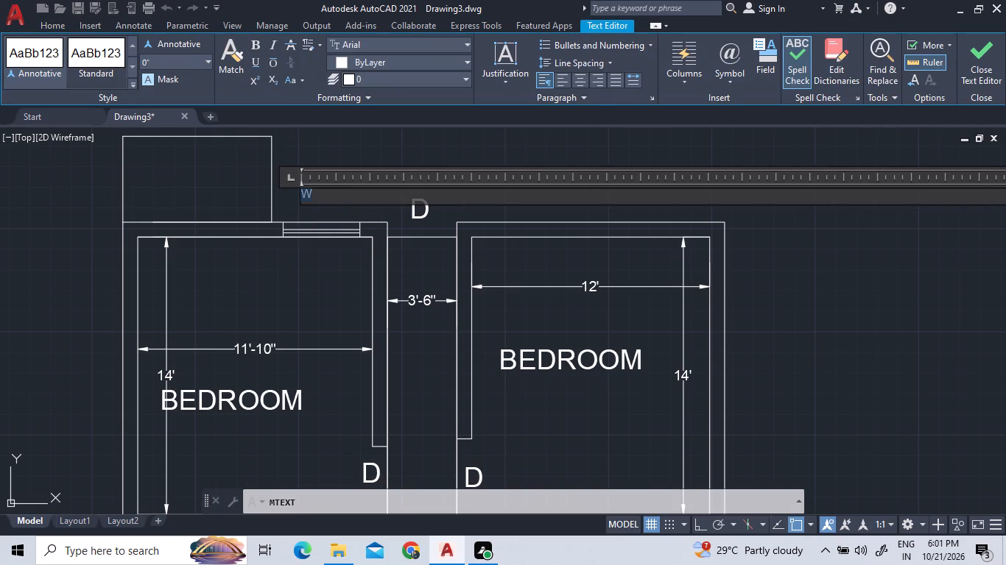
pyautogui.click(208, 65)
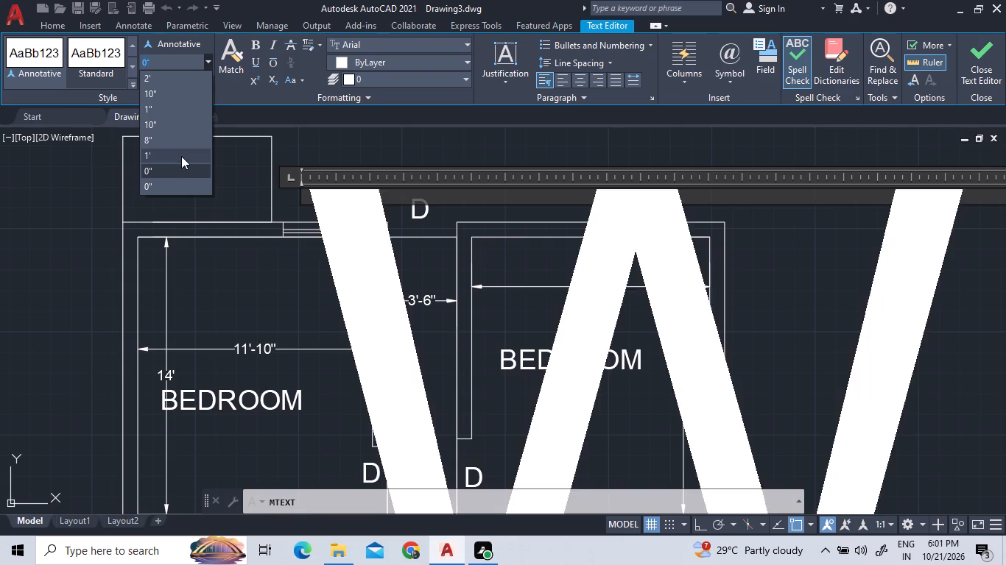
pyautogui.click(181, 156)
pyautogui.click(309, 146)
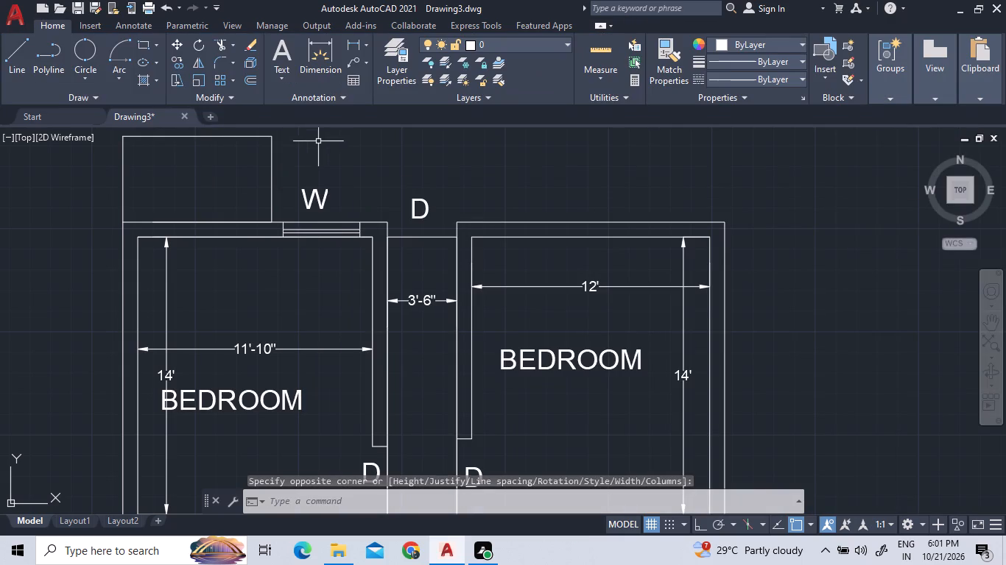
# Mirror the window and its W label about the 12' bedroom's passage-side wall face, keeping the originals.
pyautogui.click(373, 232)
pyautogui.click(274, 224)
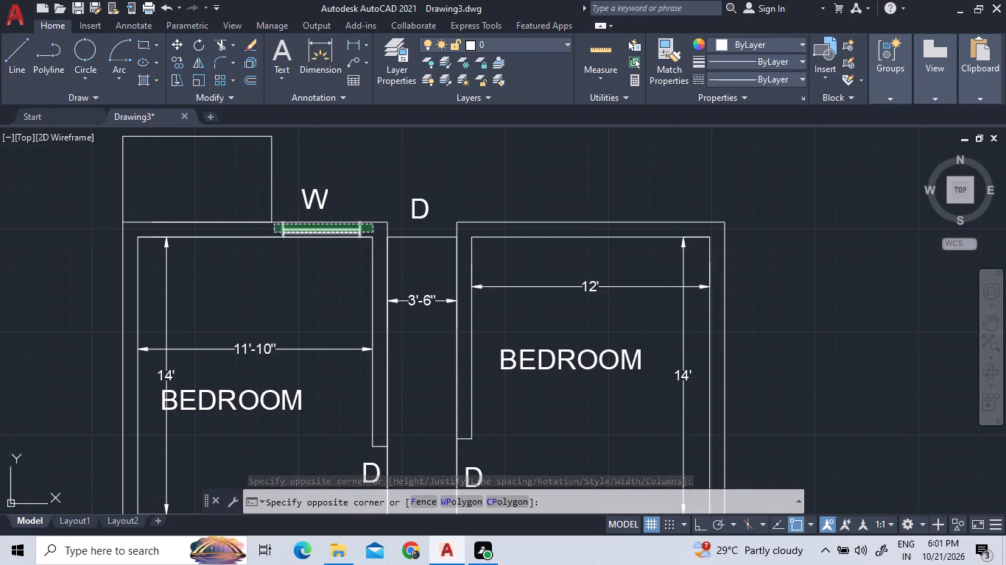
pyautogui.rightClick(383, 201)
pyautogui.click(314, 197)
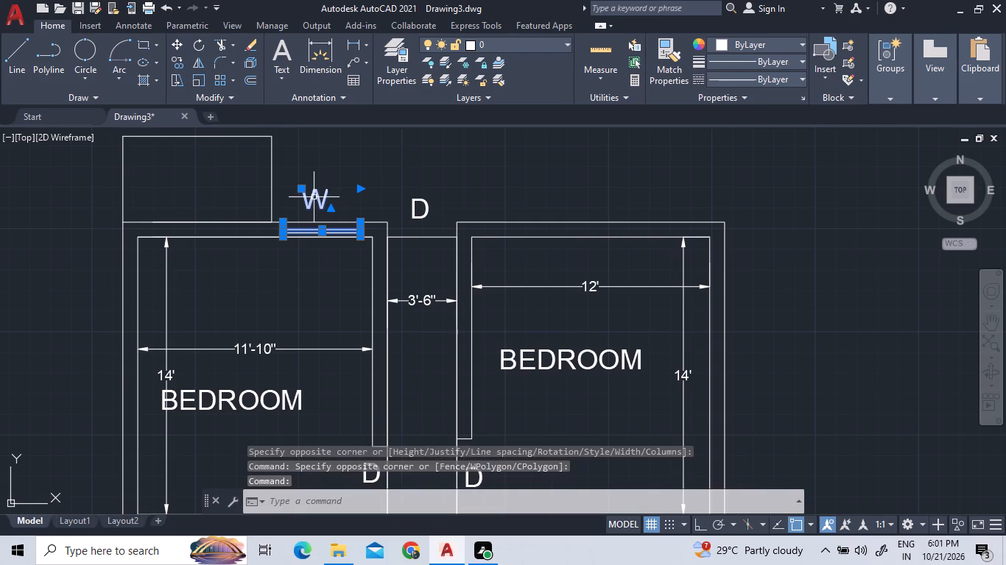
pyautogui.rightClick(323, 191)
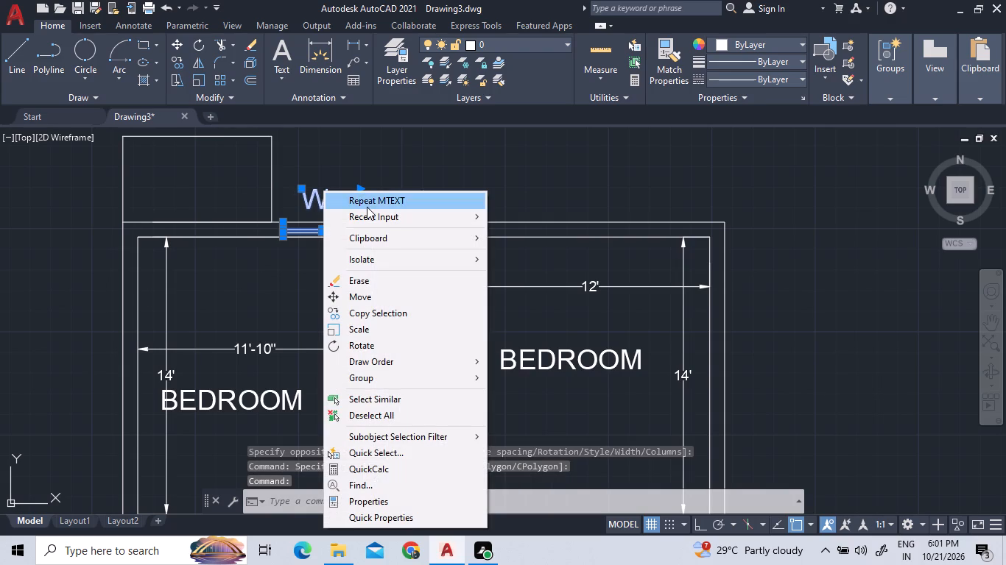
pyautogui.click(201, 57)
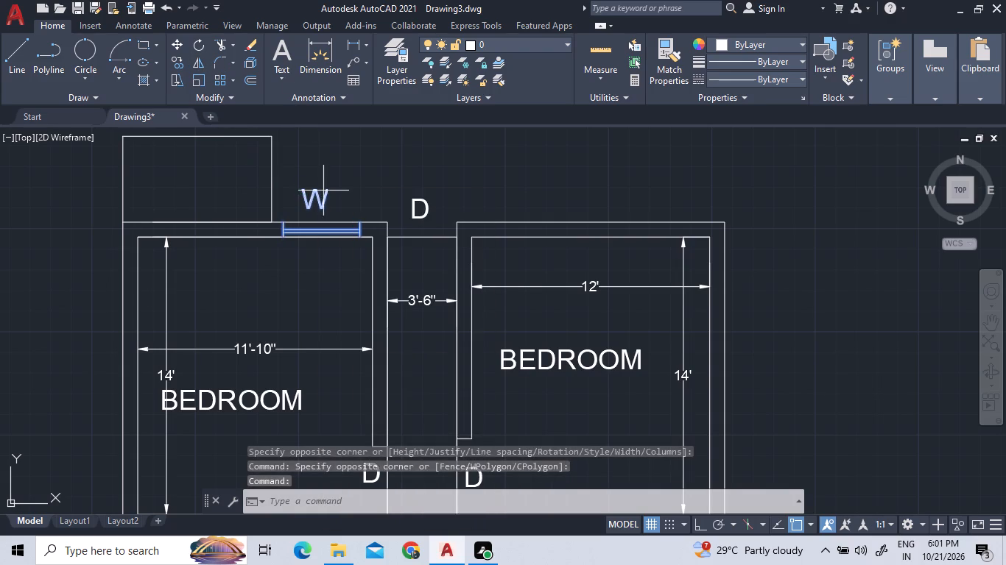
pyautogui.click(461, 238)
pyautogui.click(458, 224)
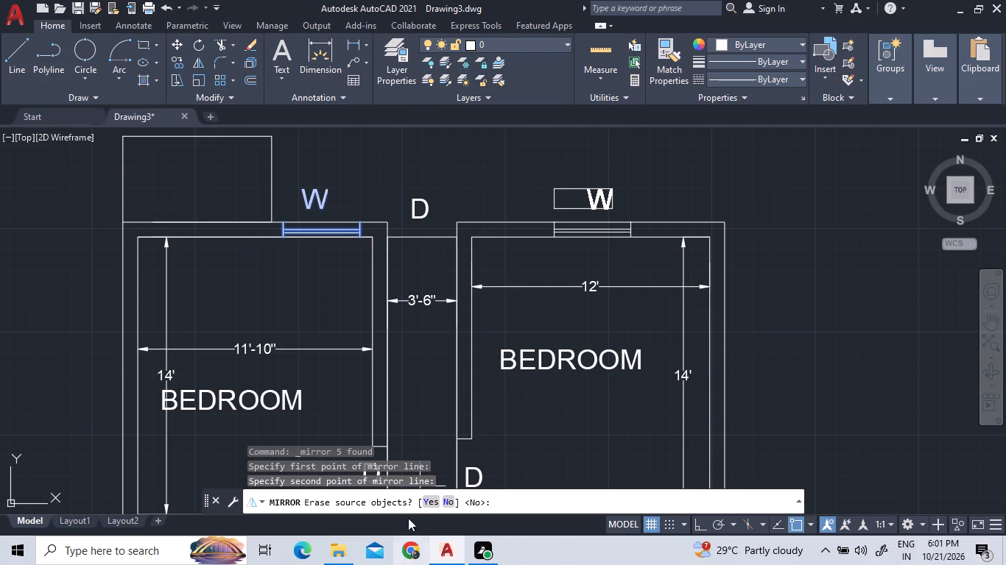
pyautogui.click(446, 504)
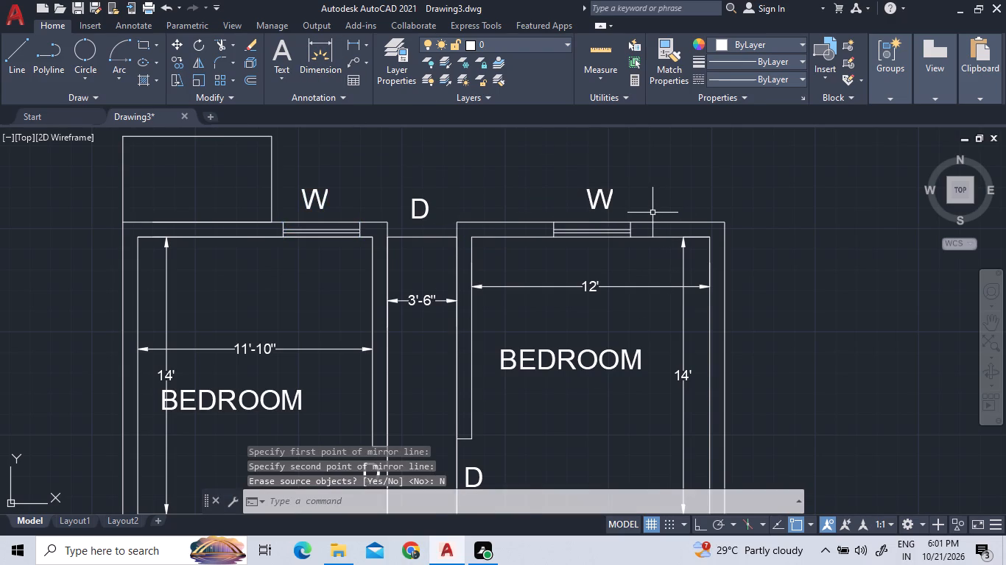
# Move the 12' bedroom's window and its W label about 3' along the top wall toward the passage.
pyautogui.scroll(-1, 652, 213)
pyautogui.scroll(3, 659, 226)
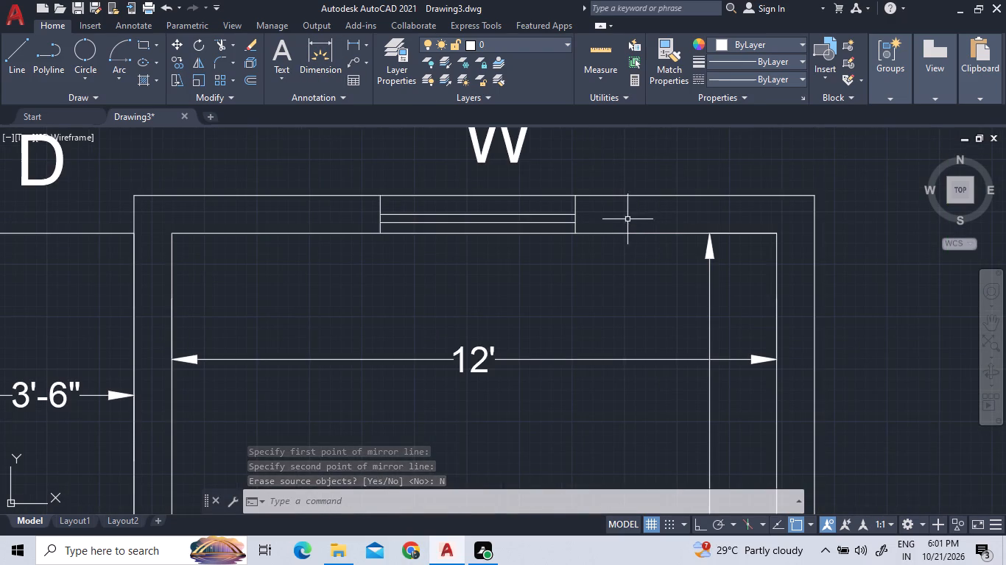
pyautogui.click(623, 231)
pyautogui.press('Escape')
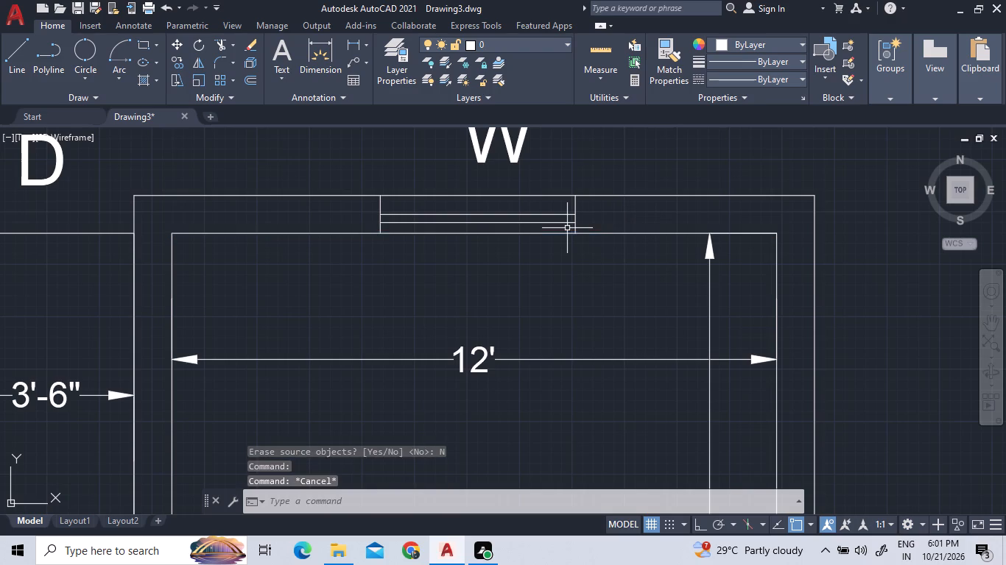
pyautogui.click(612, 230)
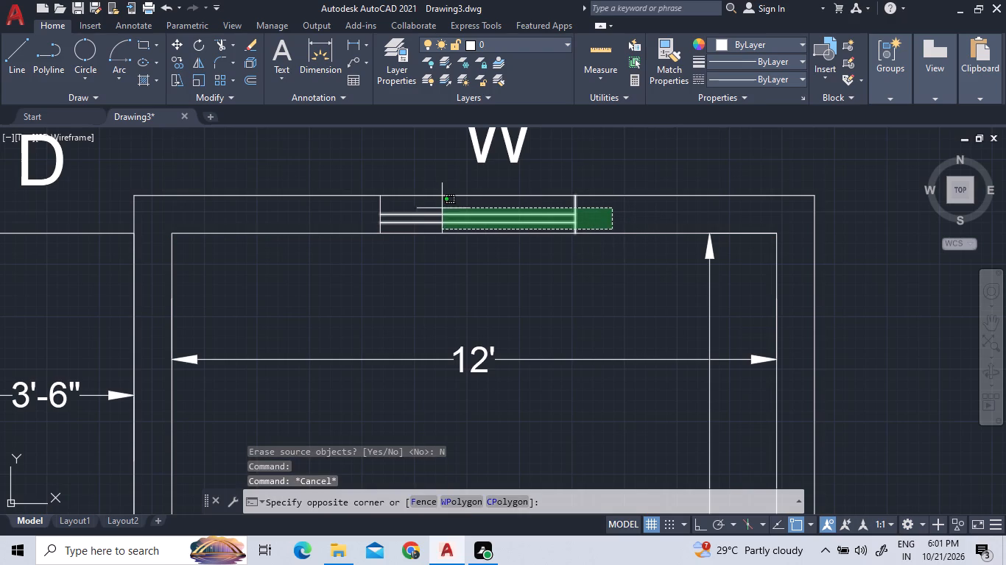
pyautogui.click(356, 206)
pyautogui.click(513, 158)
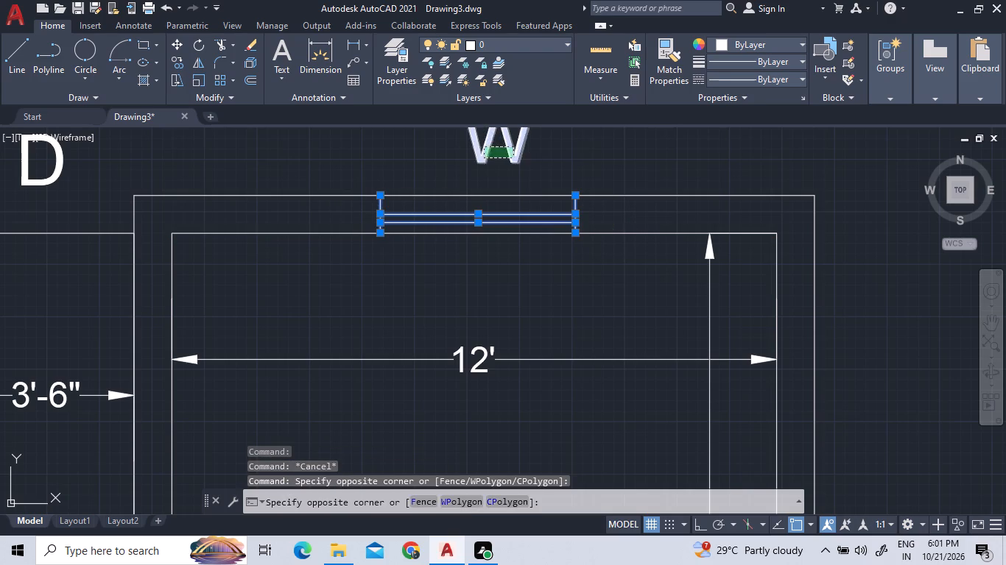
pyautogui.click(484, 147)
pyautogui.rightClick(477, 147)
pyautogui.click(531, 257)
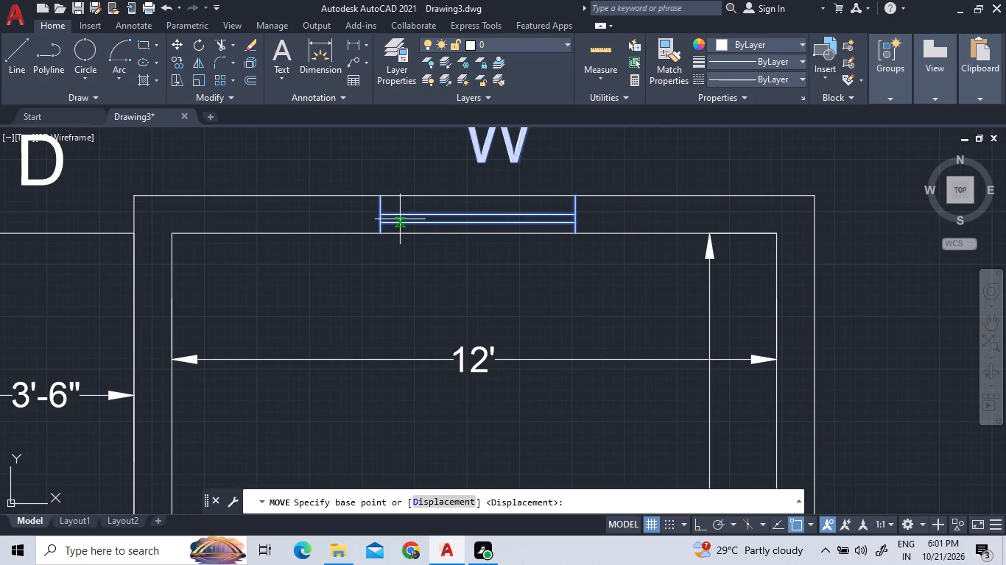
pyautogui.click(377, 212)
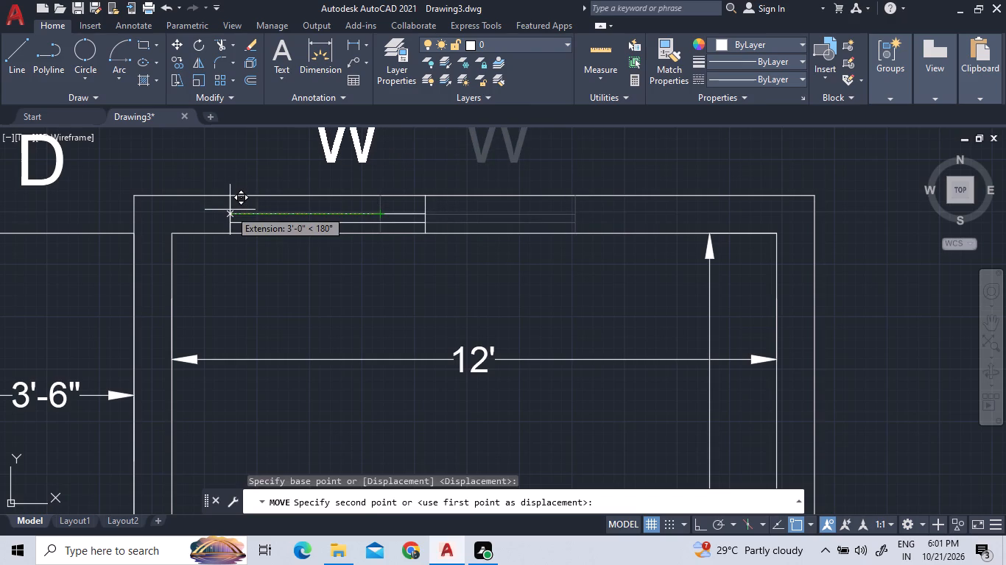
pyautogui.click(231, 207)
pyautogui.scroll(-2, 259, 235)
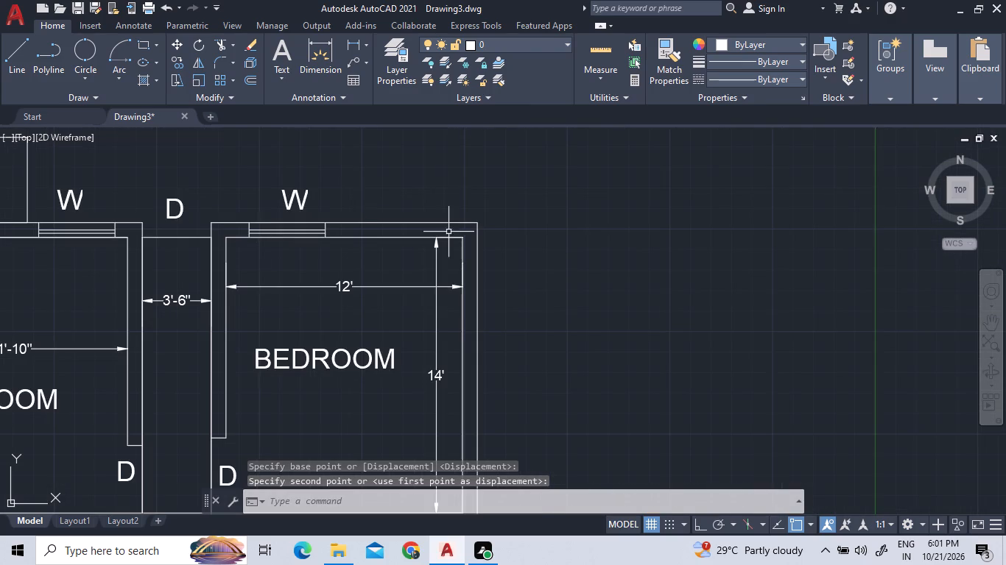
# Mirror the small rectangle above the 11'-10" bedroom about the 12' bedroom's passage-side wall face, keeping the original.
pyautogui.scroll(-2, 381, 218)
pyautogui.moveTo(230, 198); pyautogui.dragTo(221, 196)
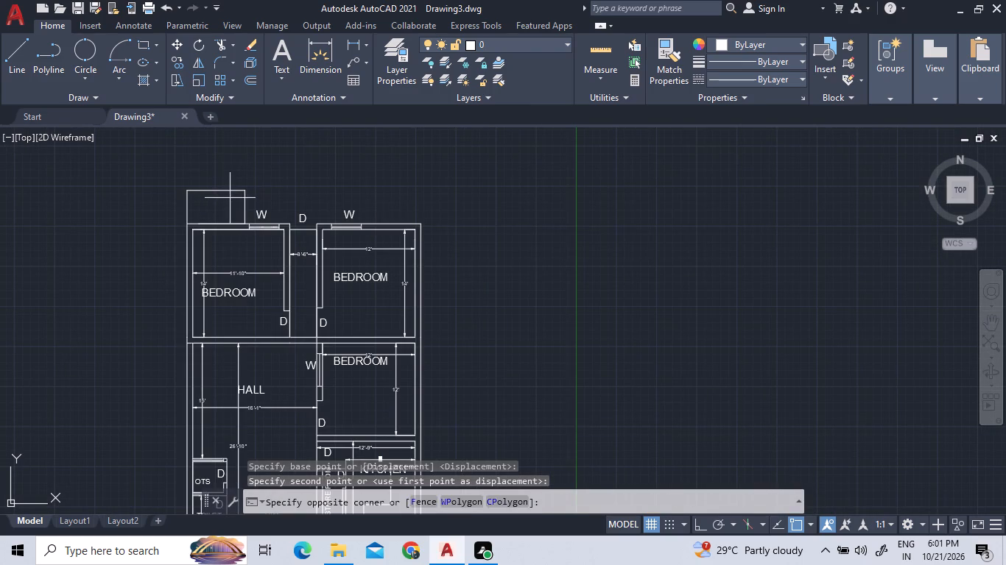
pyautogui.click(186, 168)
pyautogui.click(245, 199)
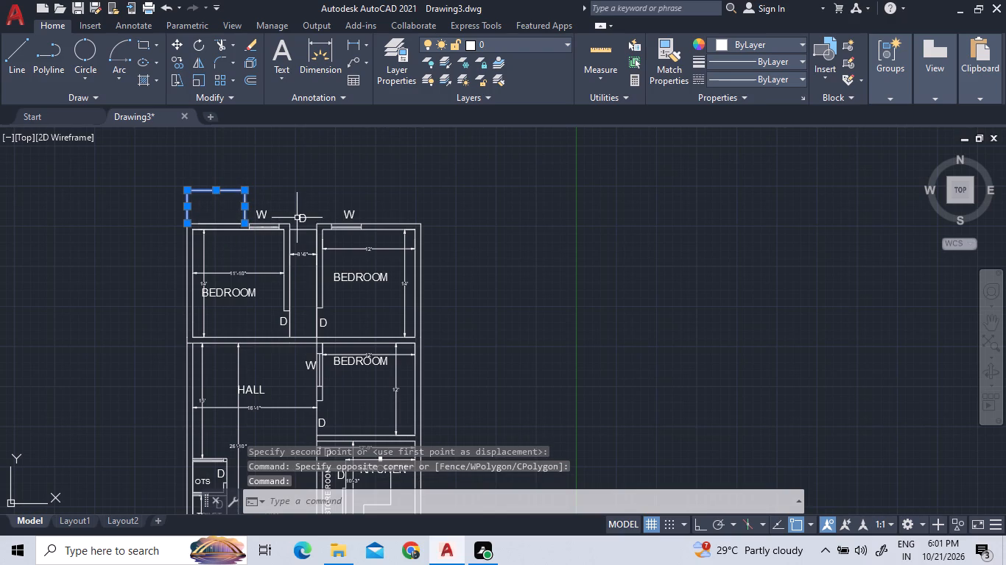
pyautogui.click(204, 63)
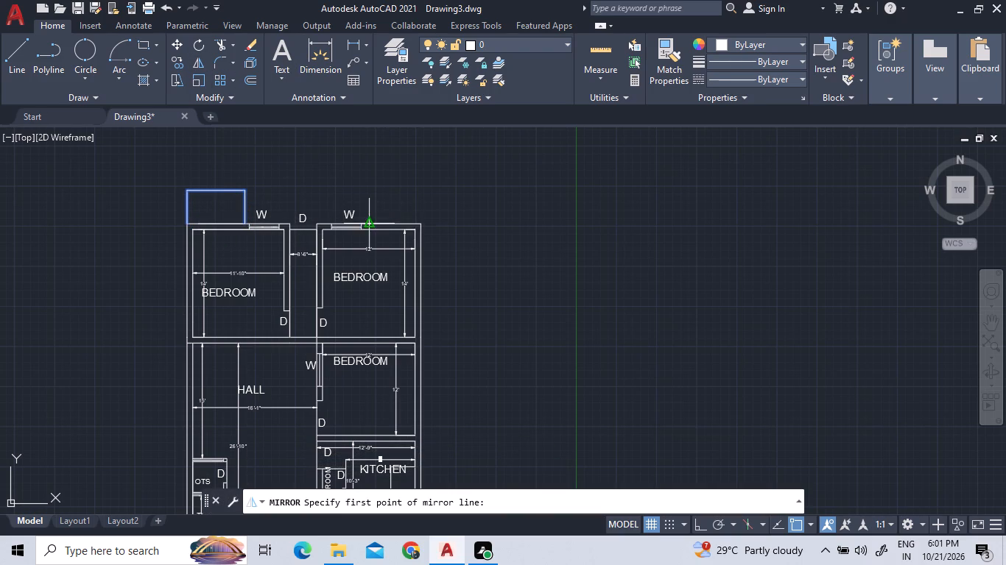
pyautogui.scroll(3, 329, 241)
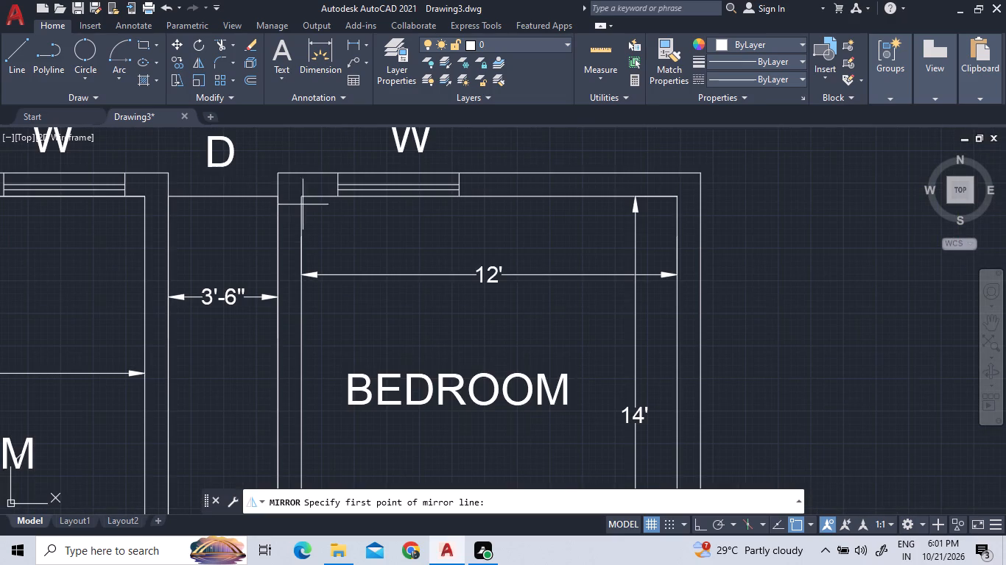
pyautogui.click(275, 195)
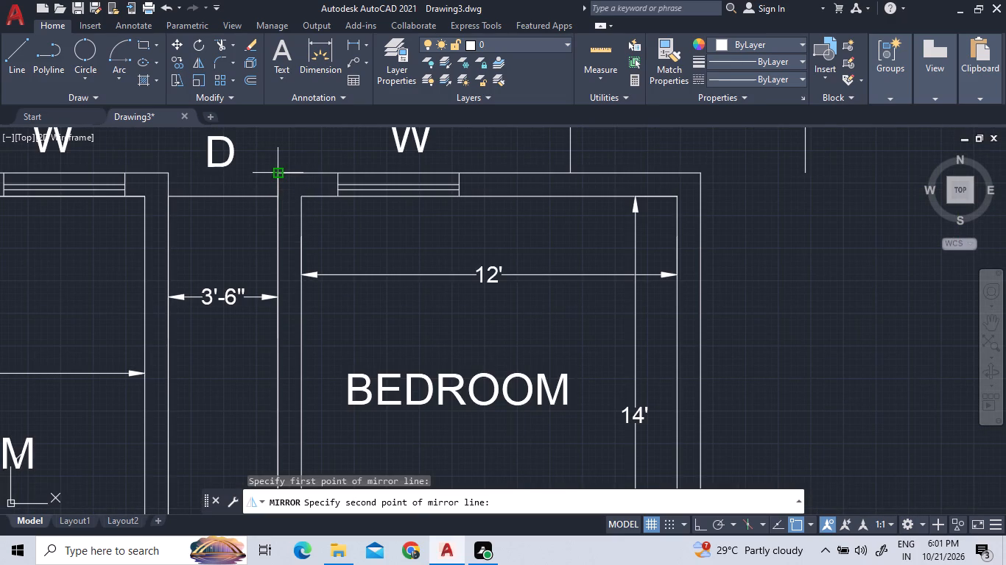
pyautogui.click(282, 175)
pyautogui.scroll(-2, 461, 306)
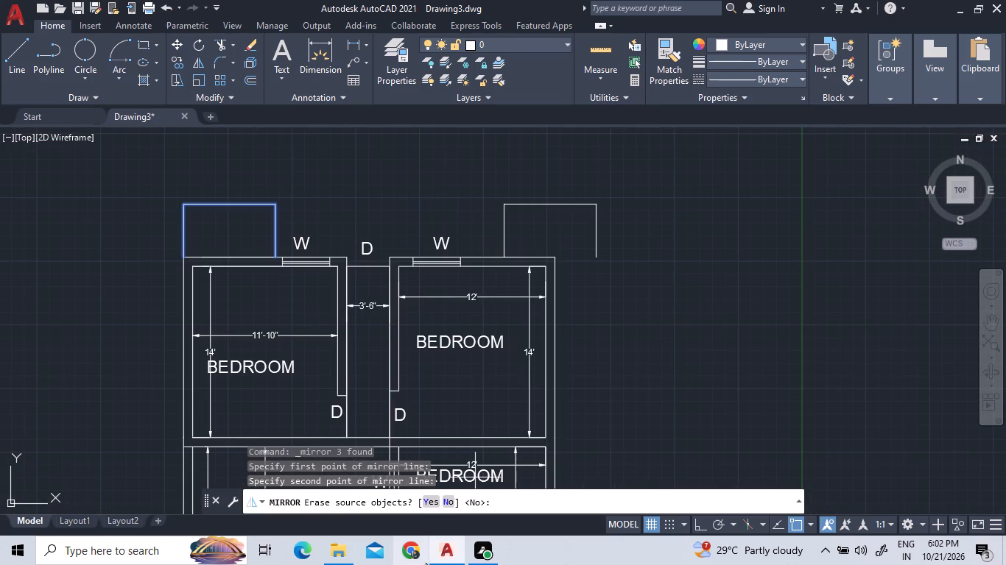
pyautogui.click(449, 497)
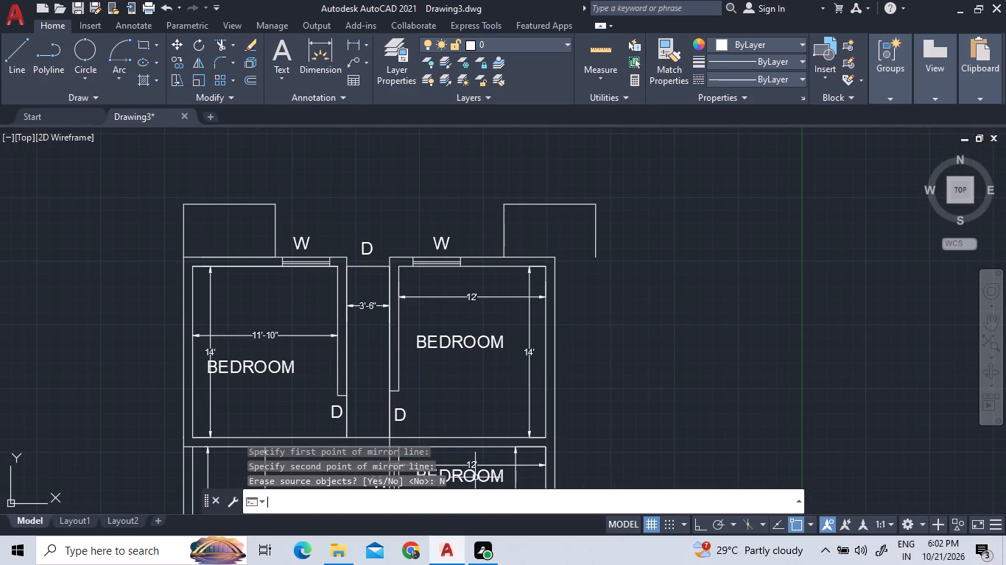
# Move the mirrored rectangle so its outer lower corner meets the 12' bedroom's outer top corner.
pyautogui.click(588, 226)
pyautogui.click(473, 174)
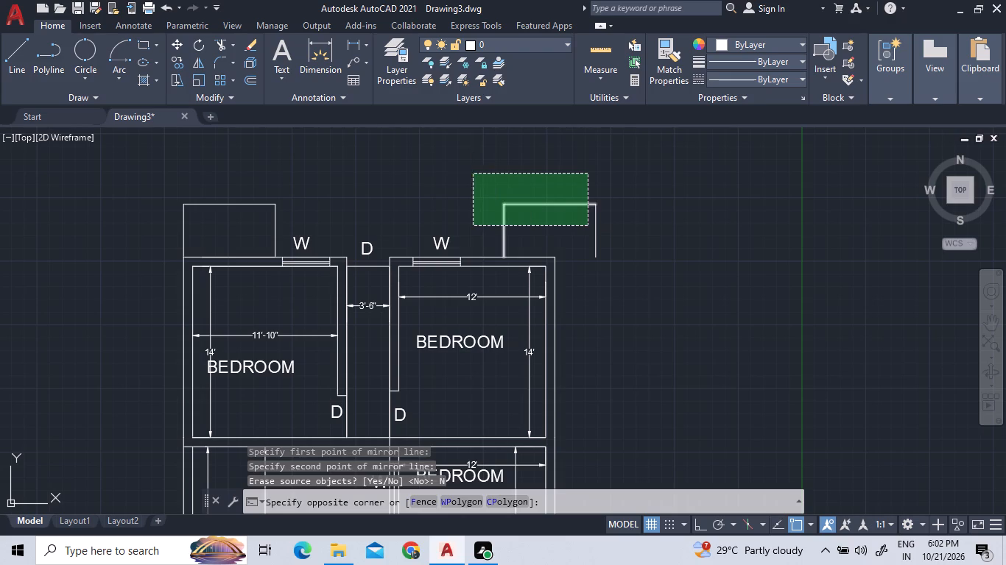
pyautogui.click(622, 227)
pyautogui.click(574, 212)
pyautogui.rightClick(576, 212)
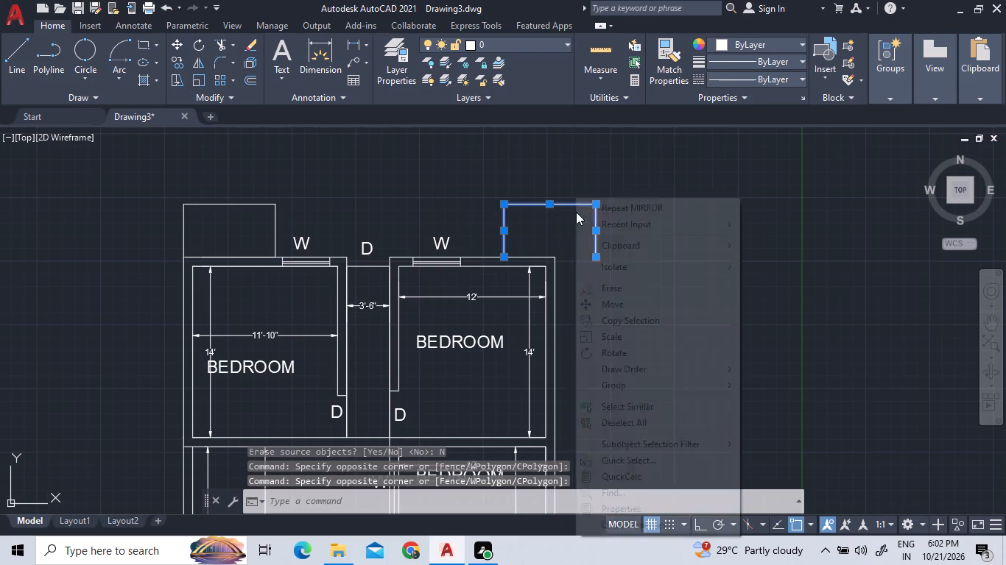
pyautogui.click(611, 307)
pyautogui.scroll(3, 591, 291)
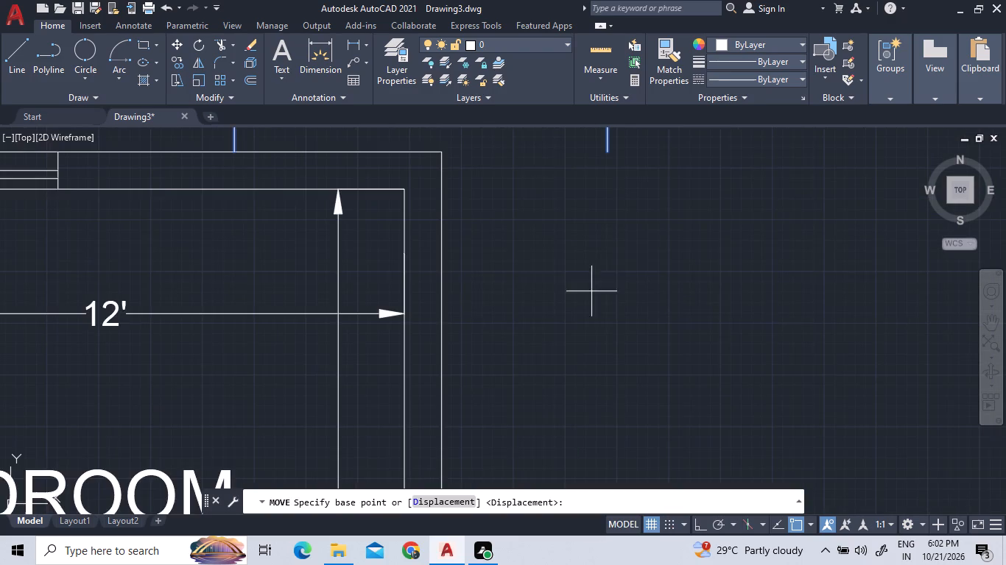
pyautogui.scroll(-1, 587, 291)
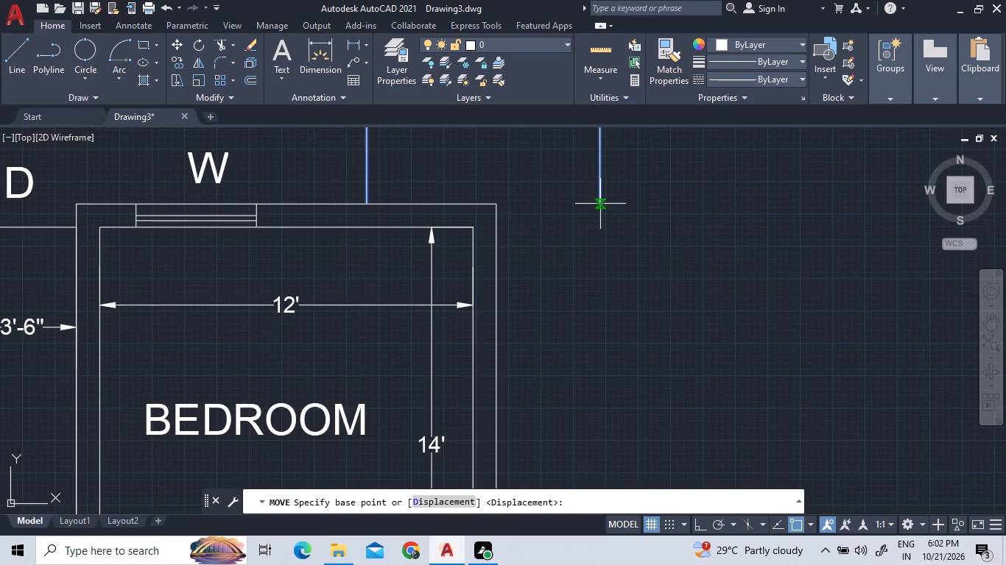
pyautogui.click(600, 202)
pyautogui.click(495, 205)
pyautogui.scroll(-1, 577, 274)
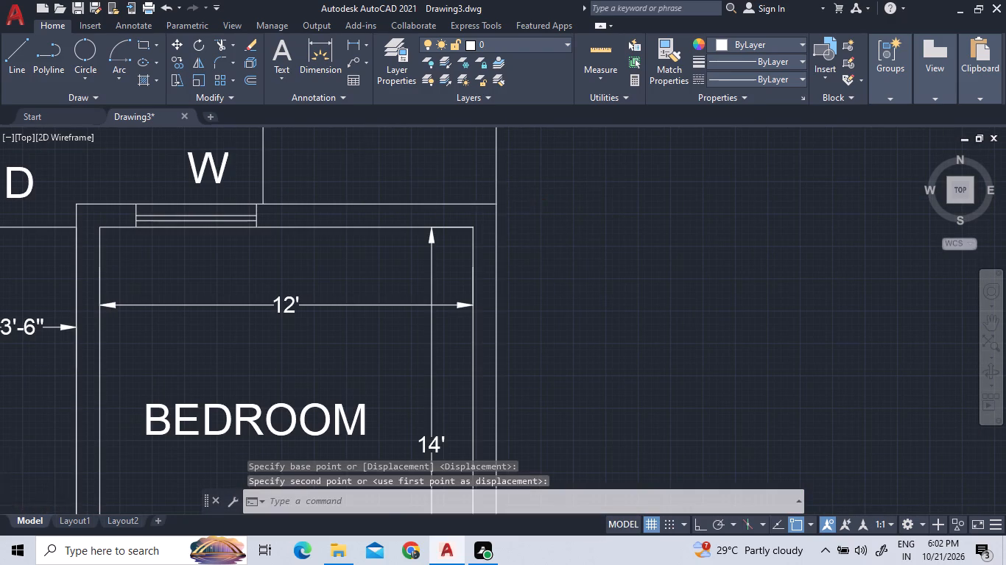
pyautogui.scroll(-1, 579, 289)
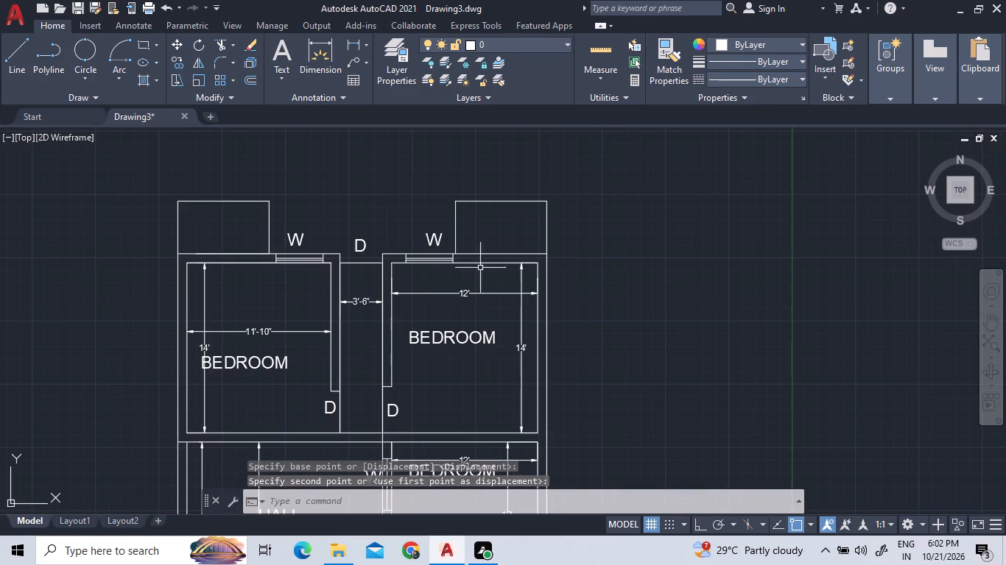
# Draw a short vertical line across the 12' bedroom's top wall, near the middle of the small rectangle's base.
pyautogui.scroll(1, 490, 237)
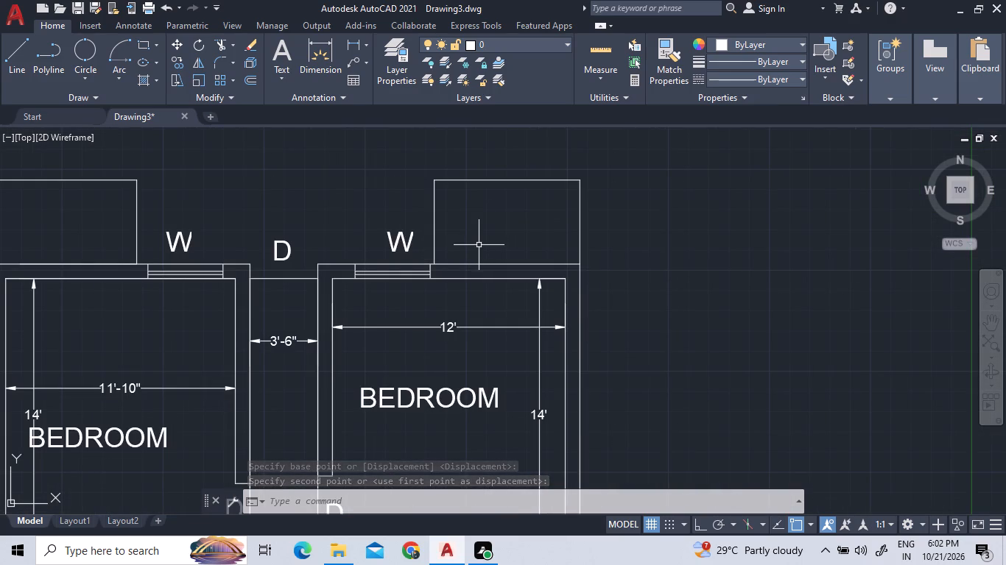
pyautogui.click(21, 57)
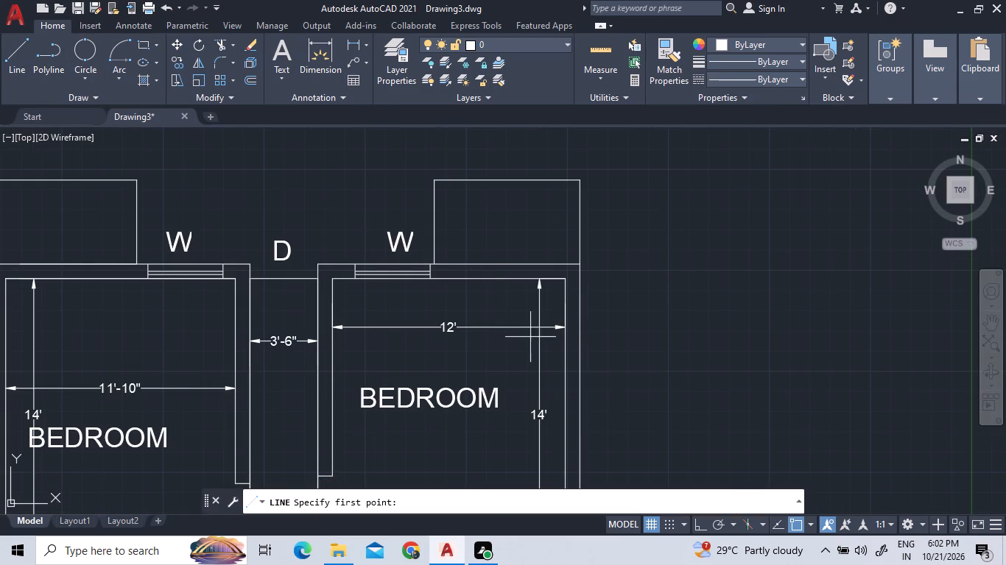
pyautogui.moveTo(509, 265); pyautogui.dragTo(510, 271)
pyautogui.click(510, 279)
pyautogui.scroll(-1, 513, 221)
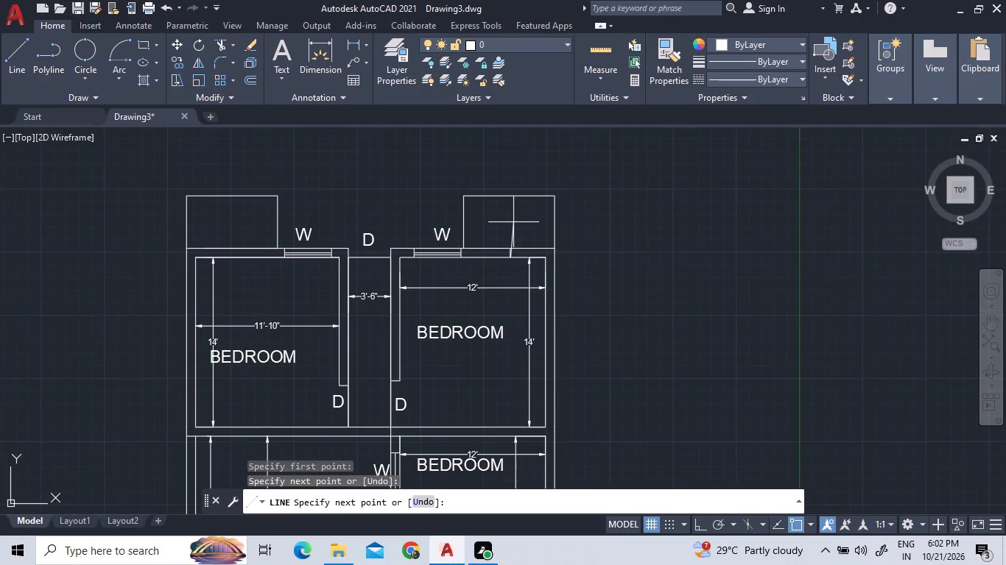
pyautogui.rightClick(513, 222)
pyautogui.click(534, 240)
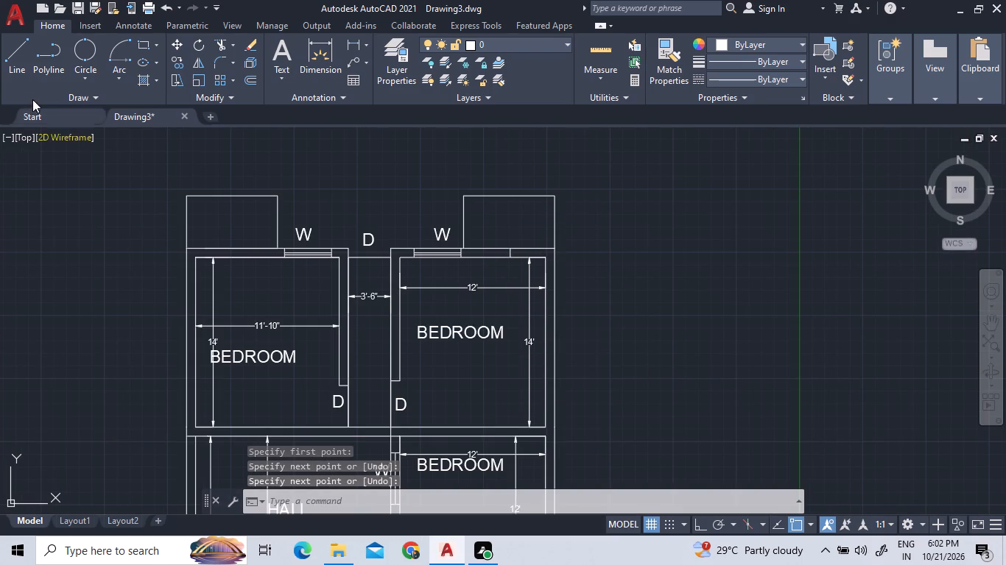
# Outline an opening in the 11'-10" bedroom's top wall with connected lines, starting at the inner outside-wall corner and ending on the inner wall face.
pyautogui.click(24, 59)
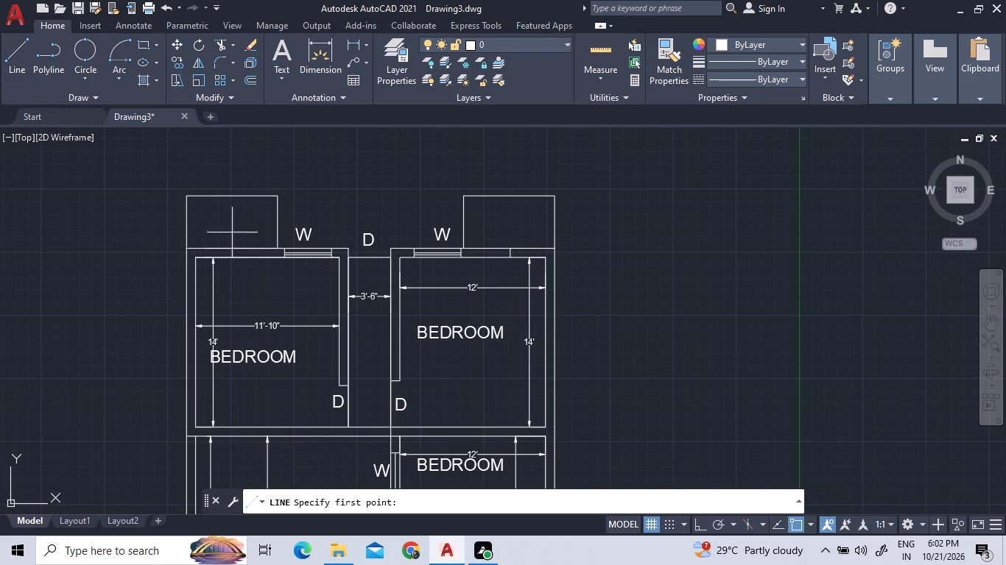
pyautogui.scroll(3, 220, 249)
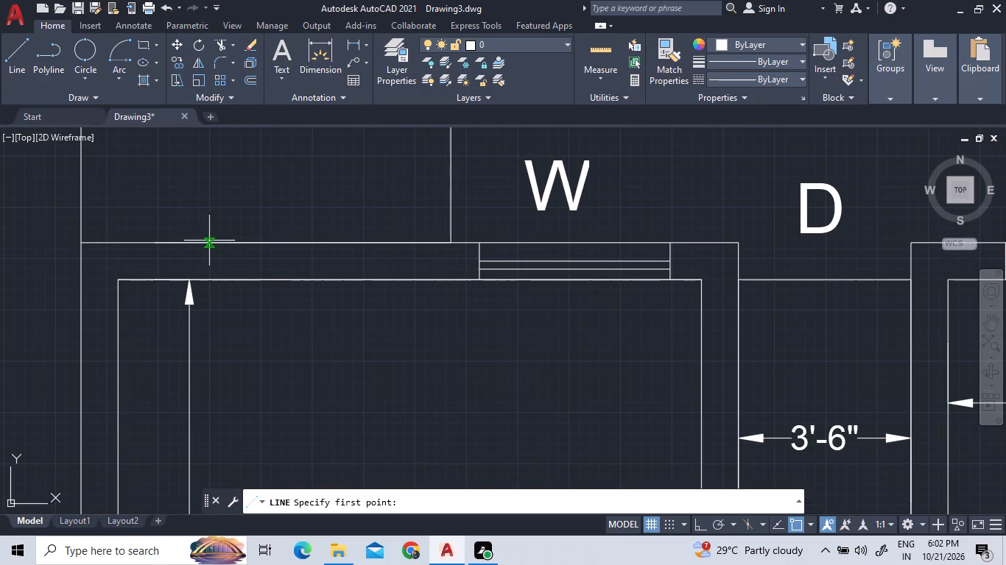
pyautogui.click(113, 275)
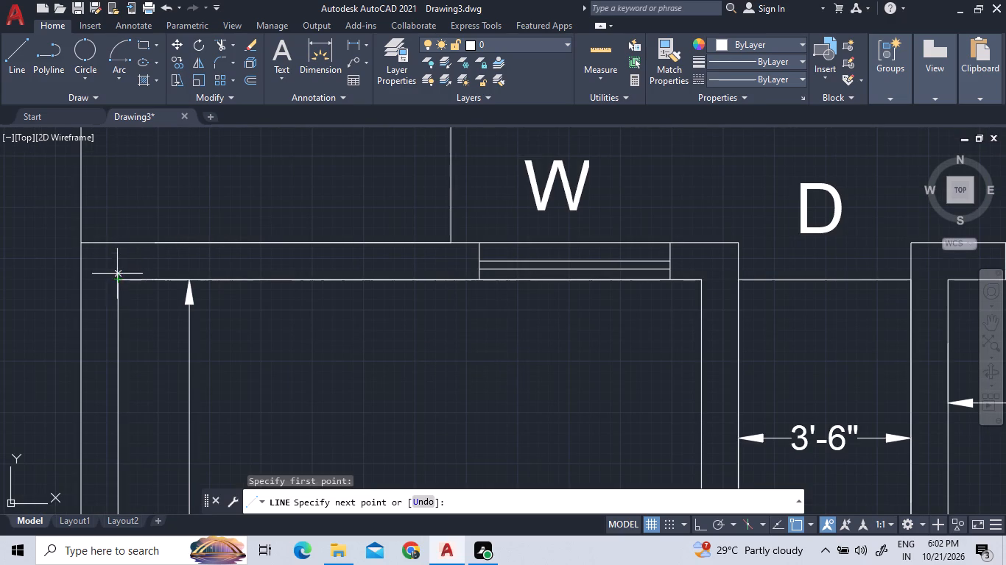
pyautogui.click(119, 243)
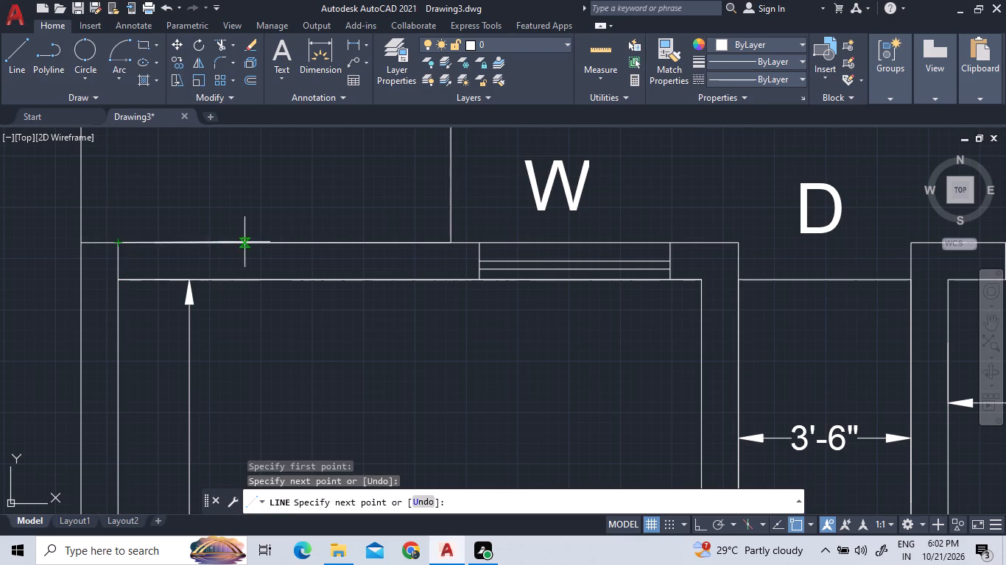
pyautogui.click(206, 244)
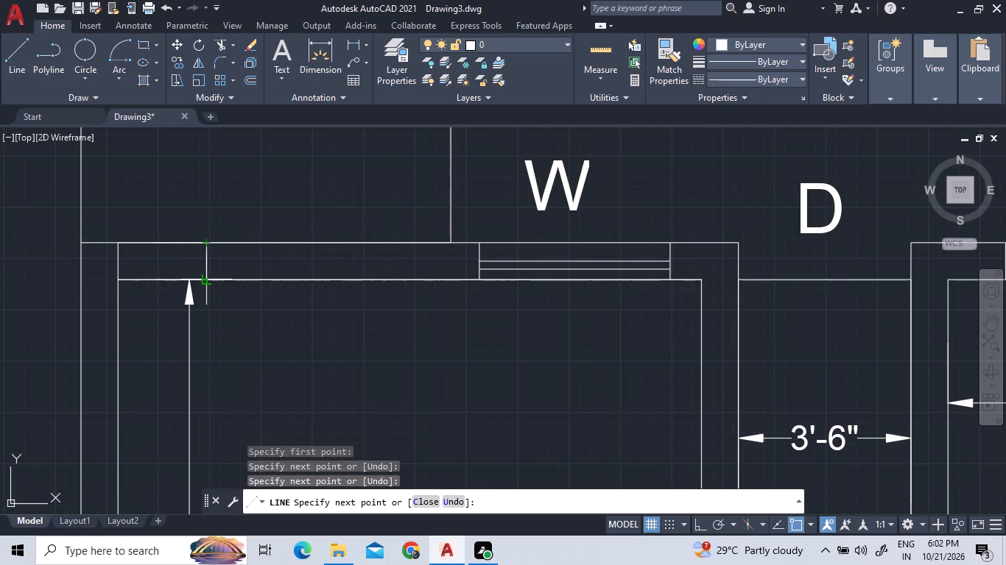
pyautogui.click(204, 280)
# Trim the outer wall lines across both bedrooms' top-wall openings, including the leftover jamb and stub at the 11'-10" bedroom's outside corner.
pyautogui.click(217, 50)
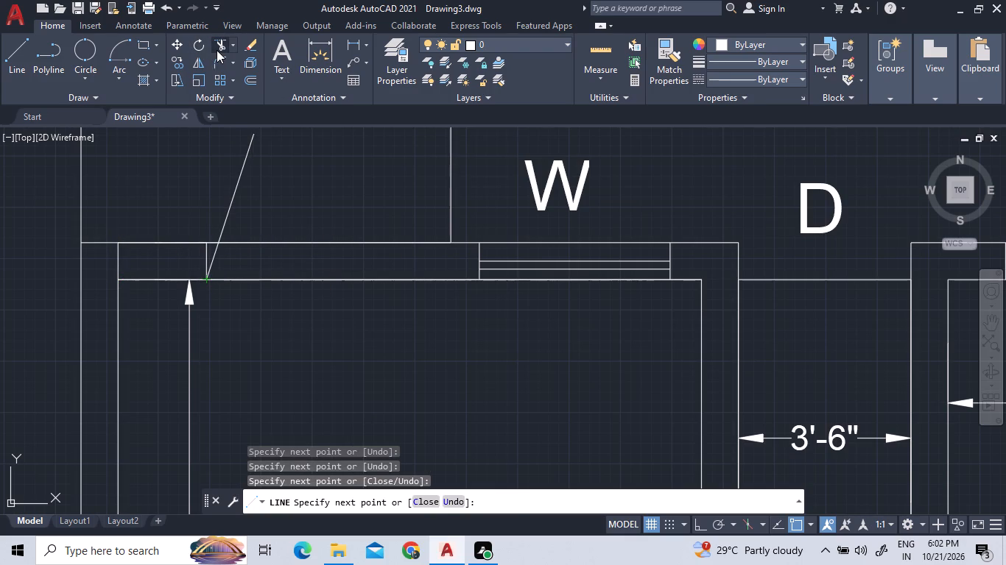
pyautogui.click(227, 46)
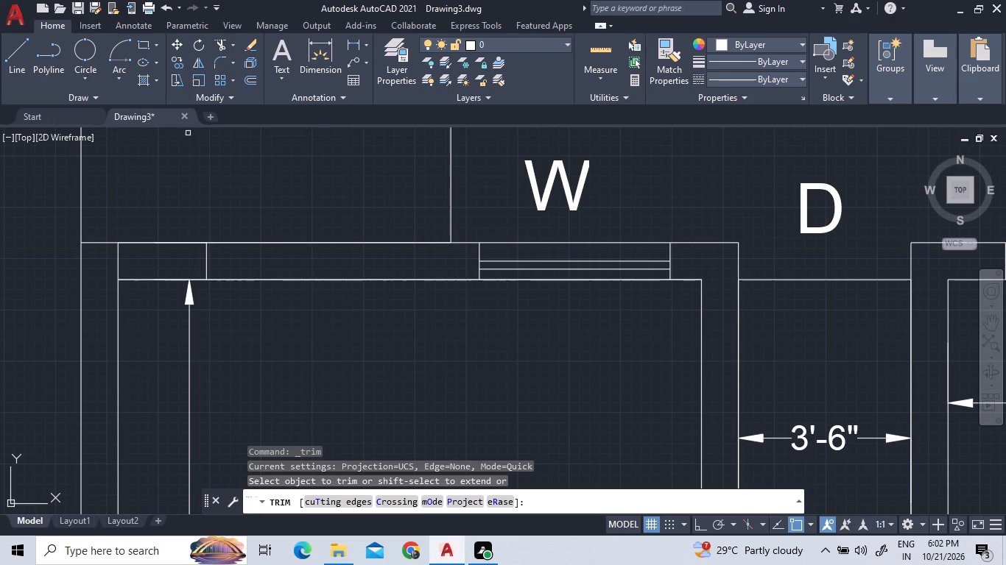
pyautogui.click(167, 240)
pyautogui.click(167, 249)
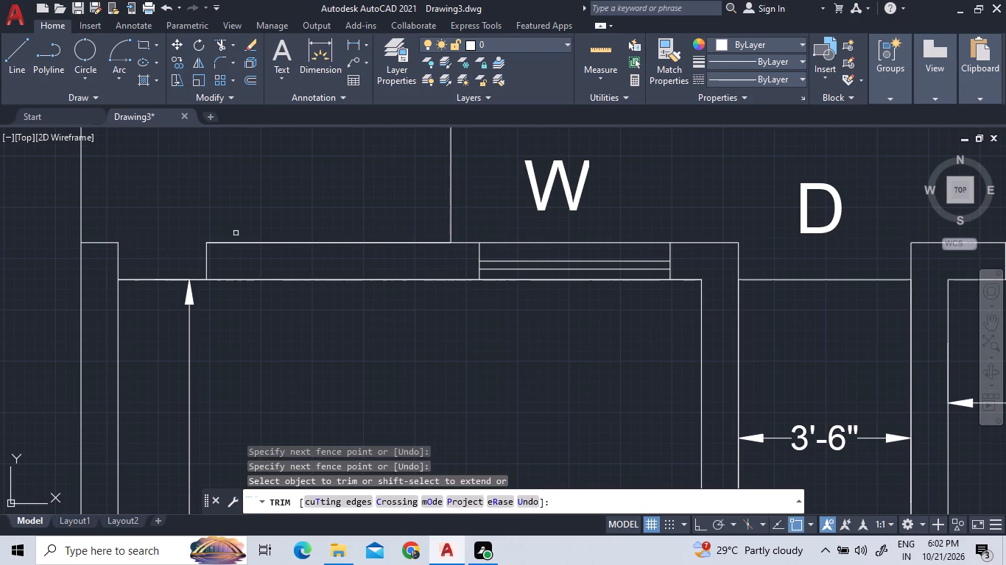
pyautogui.scroll(-2, 214, 188)
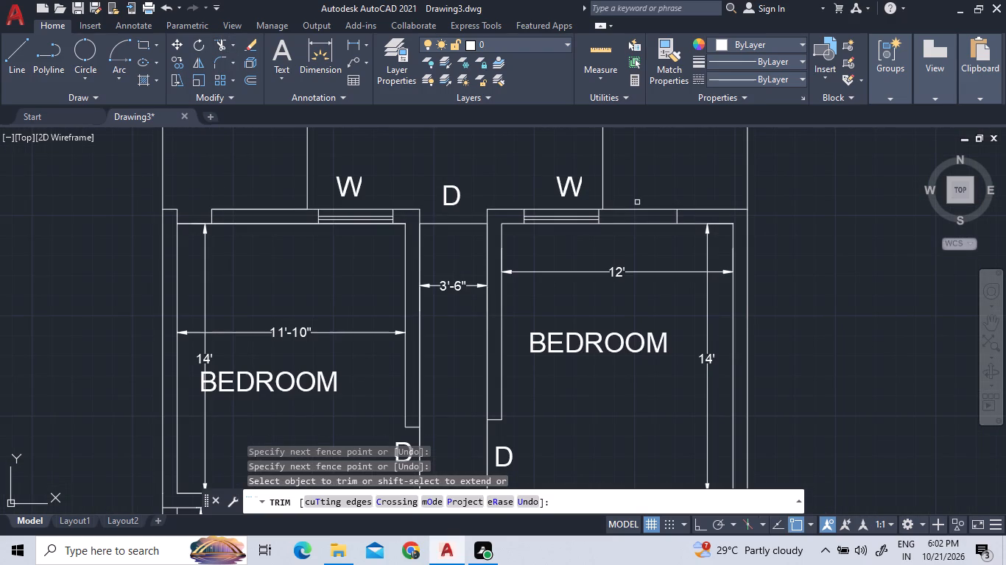
pyautogui.click(712, 210)
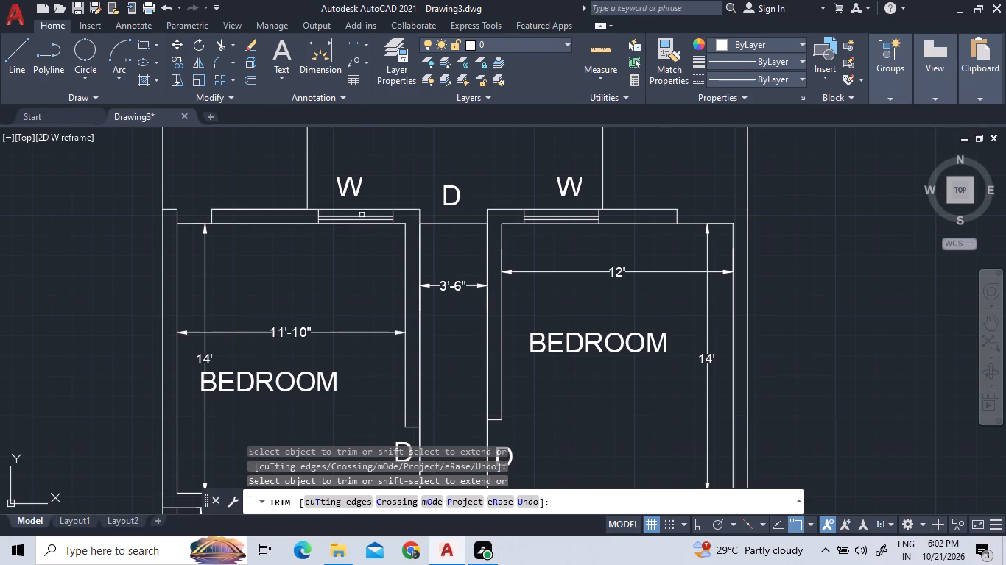
pyautogui.click(177, 212)
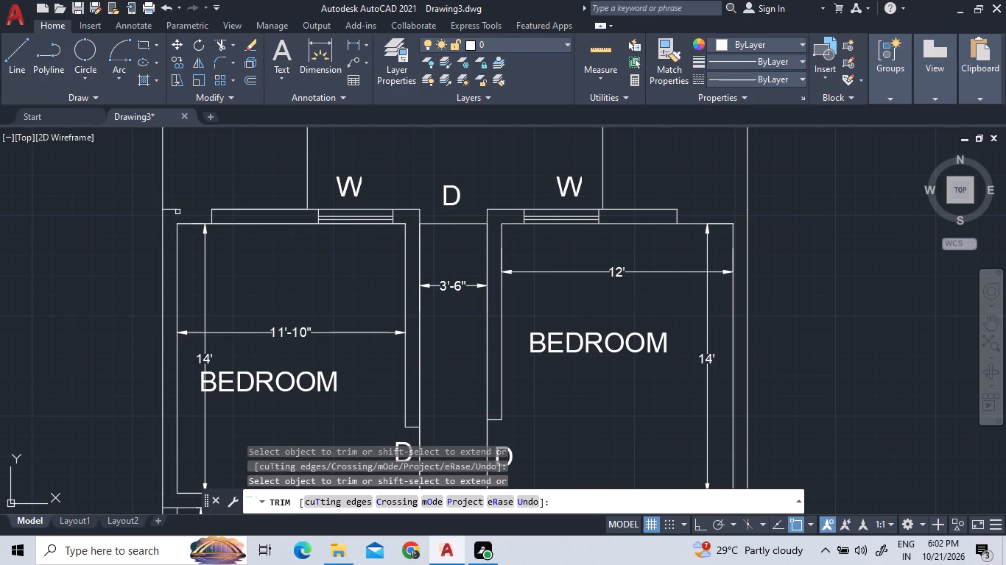
pyautogui.click(174, 210)
pyautogui.scroll(-1, 272, 273)
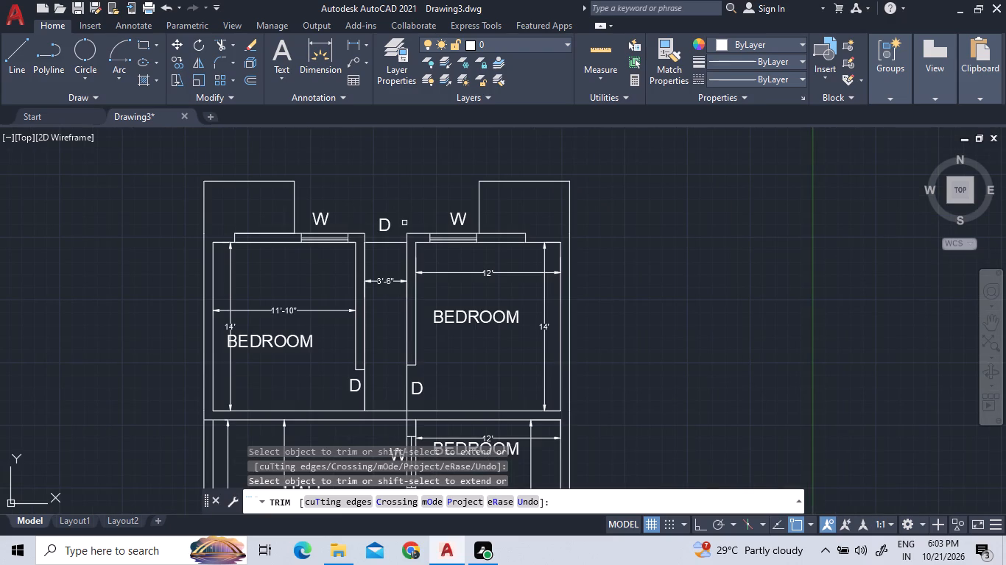
pyautogui.rightClick(402, 222)
pyautogui.click(406, 226)
# Copy the passage's D label to the new top-wall door openings of the 11'-10" and 12' bedrooms.
pyautogui.click(384, 227)
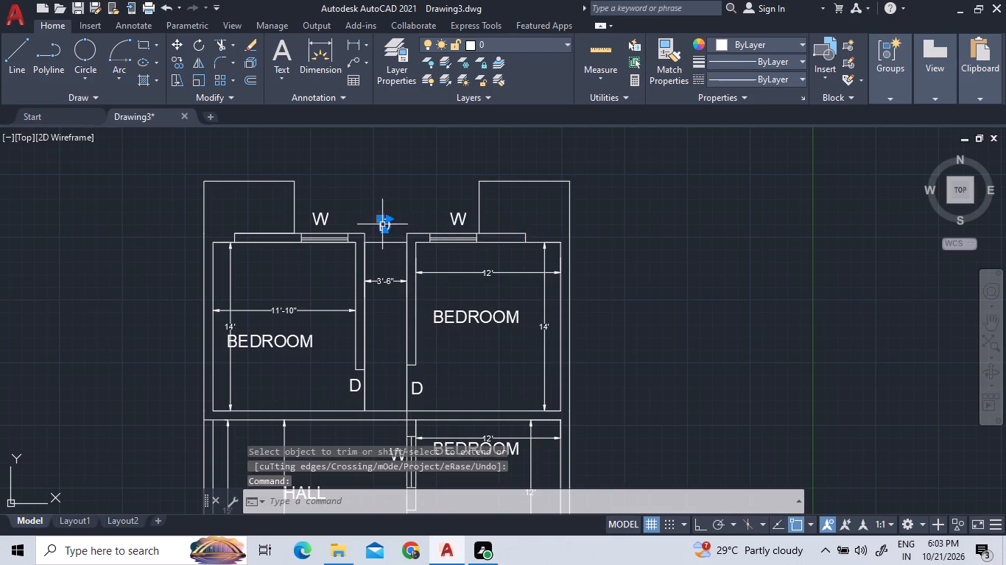
pyautogui.rightClick(379, 222)
pyautogui.click(420, 294)
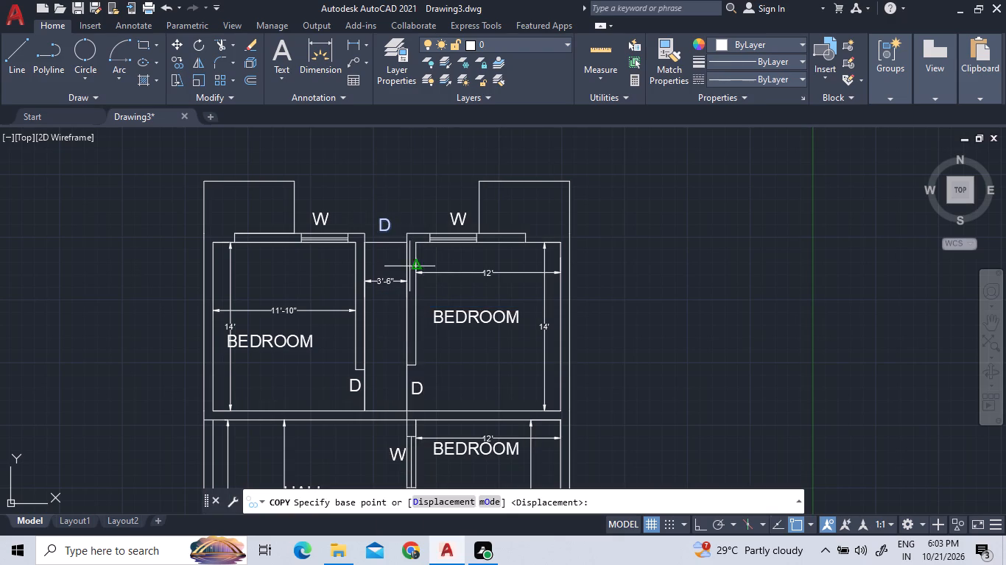
pyautogui.click(386, 220)
pyautogui.scroll(3, 219, 242)
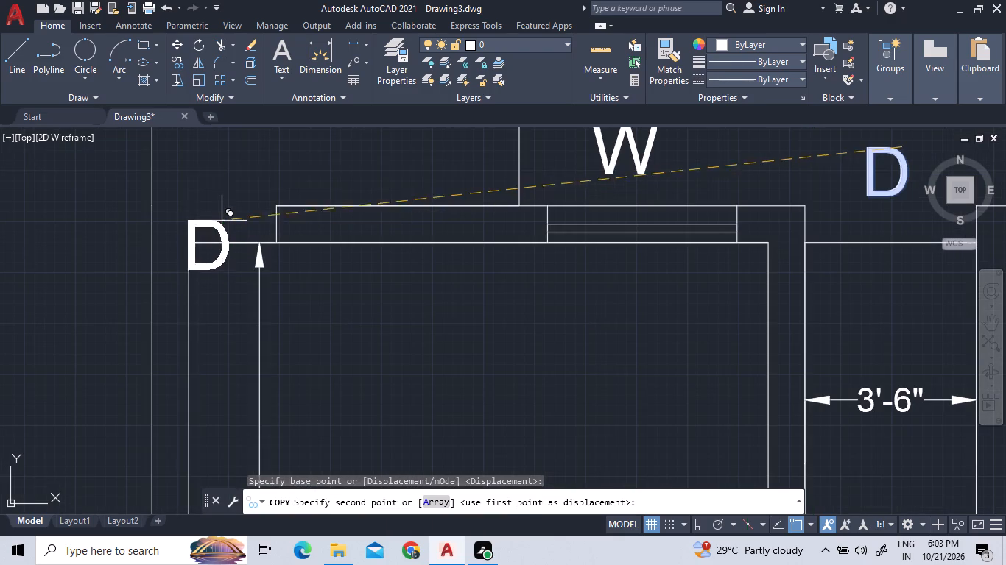
pyautogui.click(214, 173)
pyautogui.scroll(-2, 270, 228)
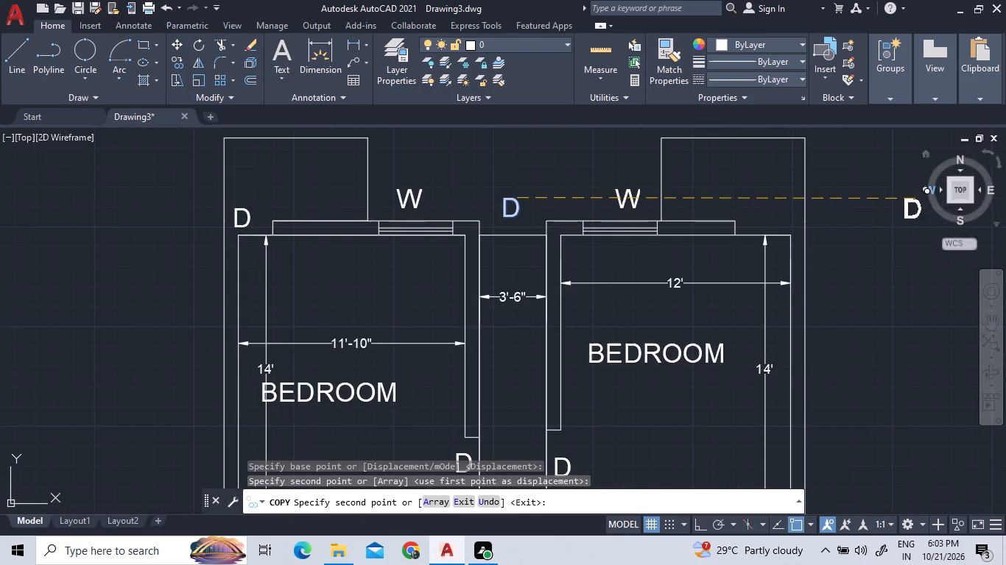
pyautogui.click(777, 210)
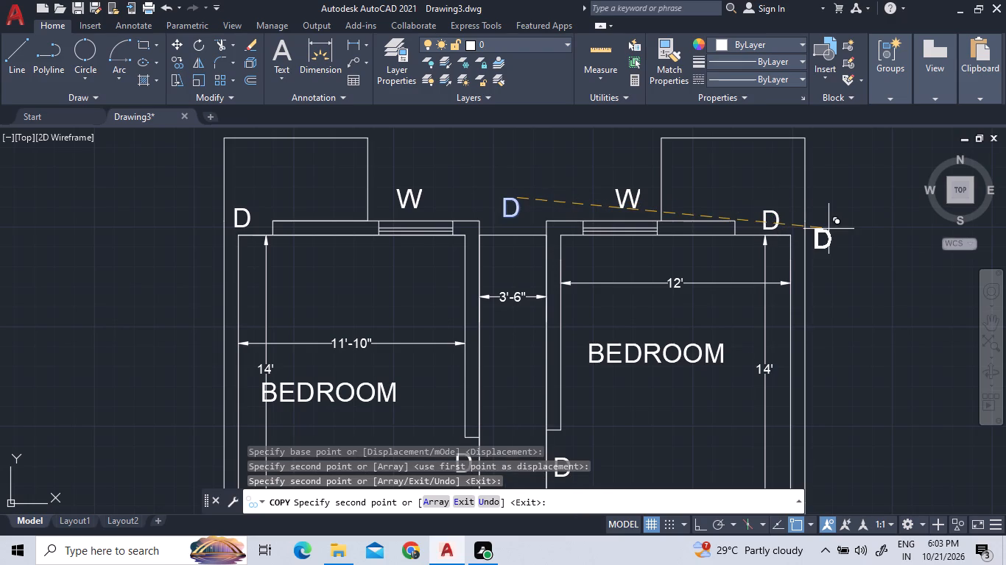
pyautogui.rightClick(830, 229)
pyautogui.click(851, 239)
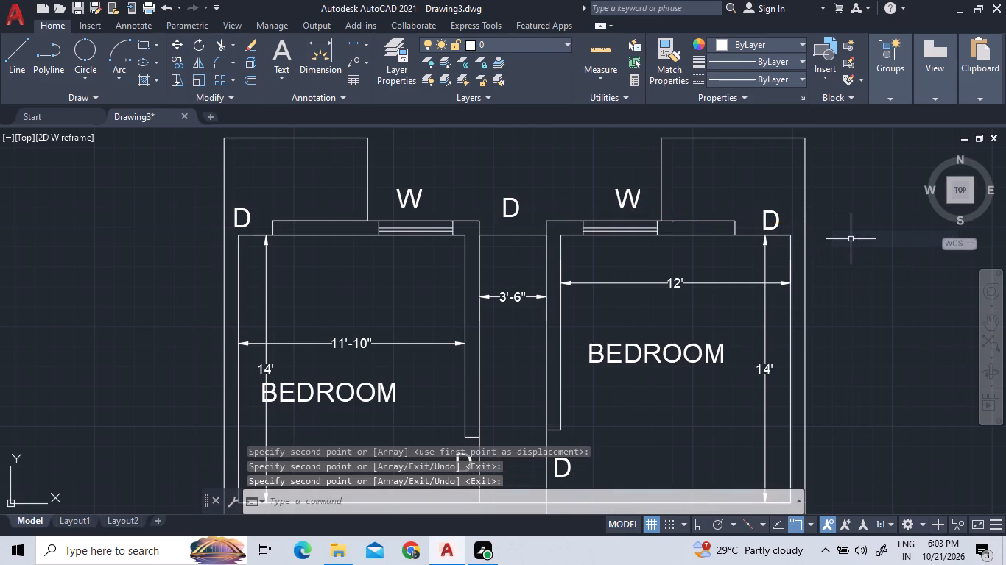
# Copy the TOILET label from the room beside the hall into both rectangles above the top bedrooms.
pyautogui.scroll(-5, 633, 229)
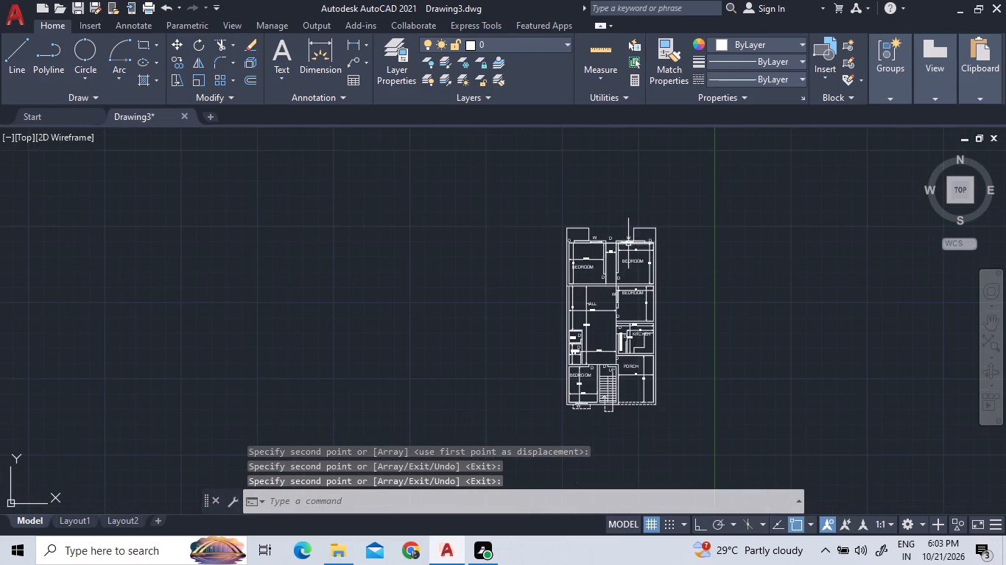
pyautogui.scroll(3, 619, 363)
pyautogui.scroll(3, 398, 345)
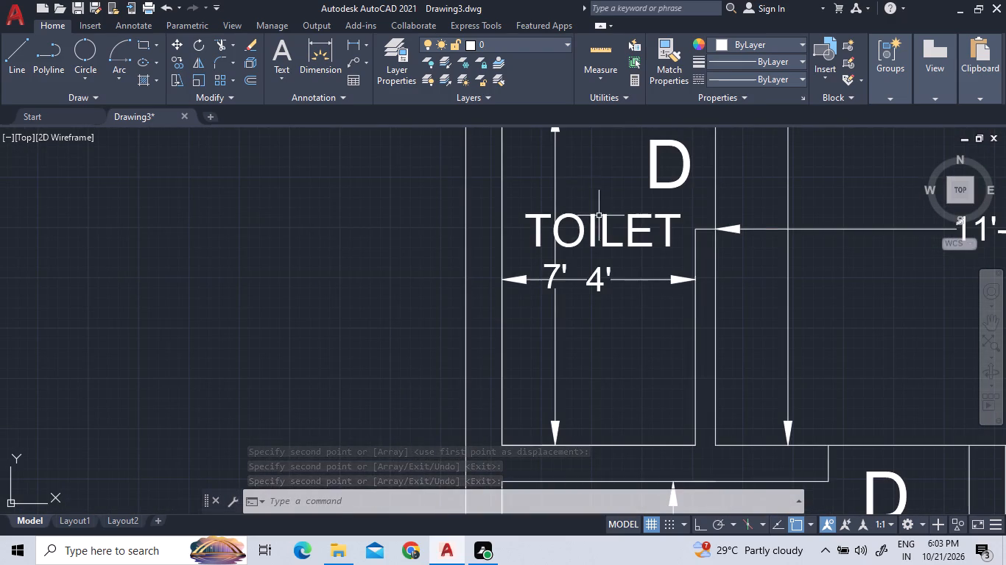
pyautogui.click(602, 224)
pyautogui.rightClick(602, 224)
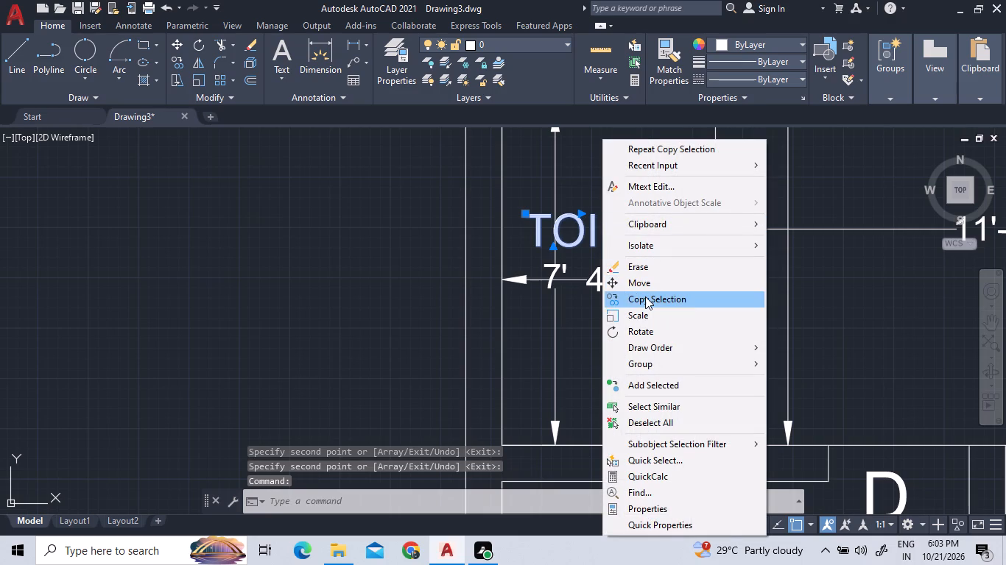
pyautogui.doubleClick(645, 296)
pyautogui.scroll(-6, 345, 525)
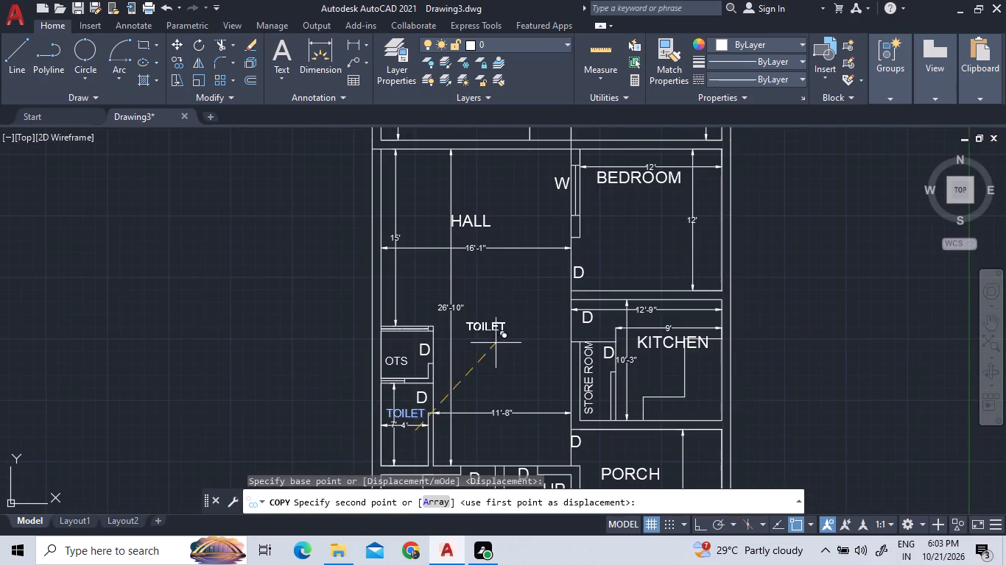
pyautogui.scroll(-3, 541, 394)
pyautogui.scroll(2, 591, 266)
pyautogui.scroll(3, 560, 348)
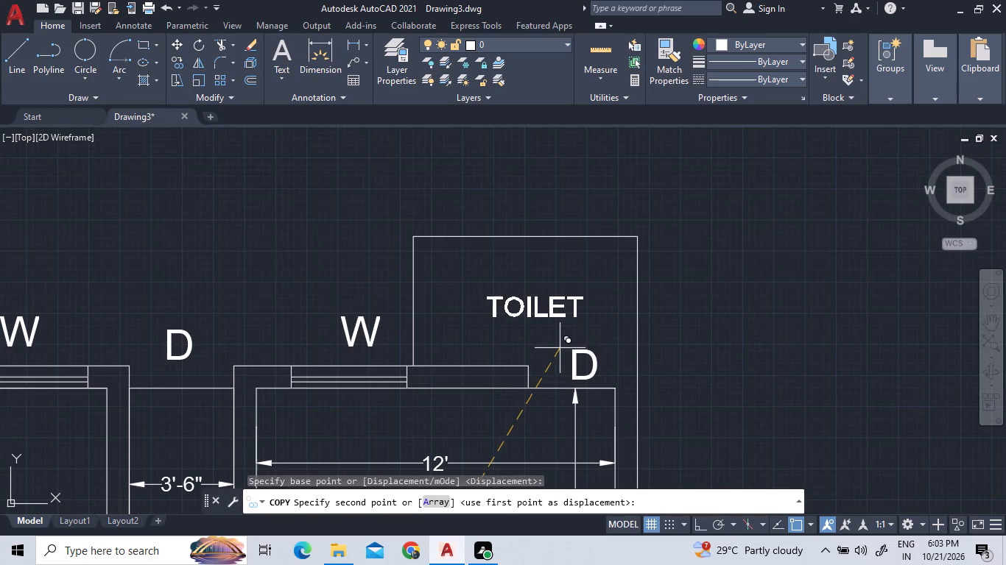
pyautogui.click(561, 344)
pyautogui.scroll(-2, 303, 390)
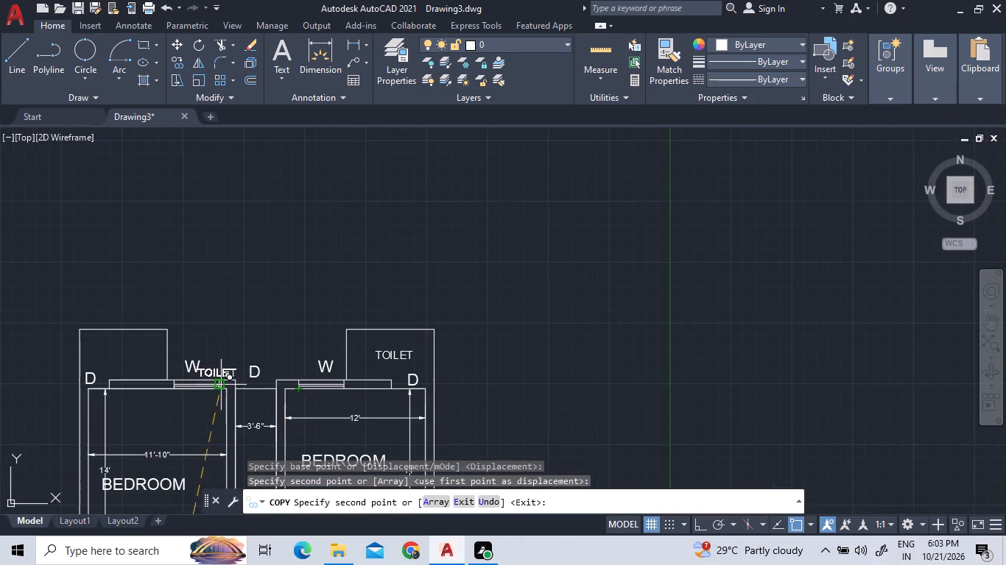
pyautogui.scroll(1, 118, 367)
pyautogui.click(127, 358)
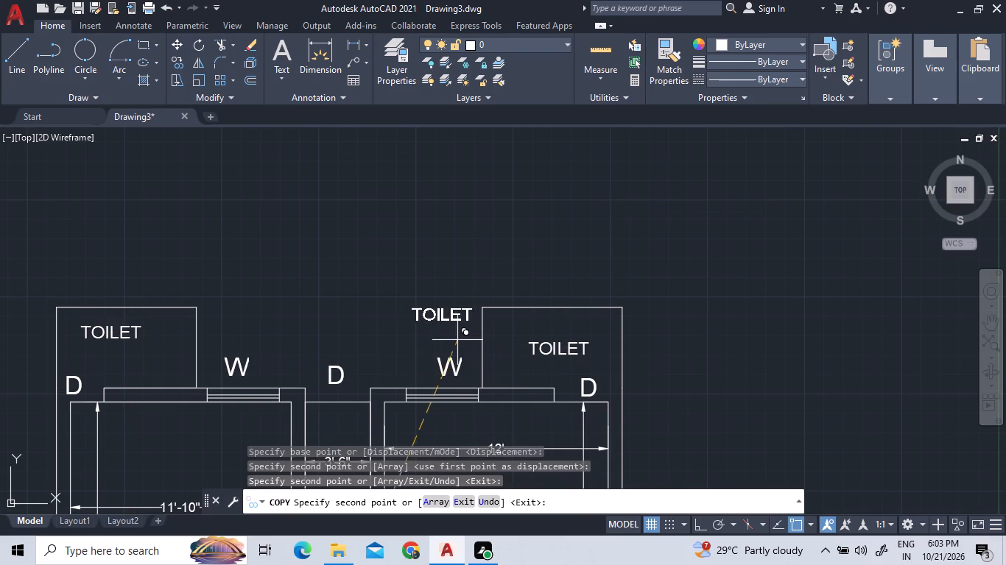
pyautogui.rightClick(381, 231)
pyautogui.click(418, 245)
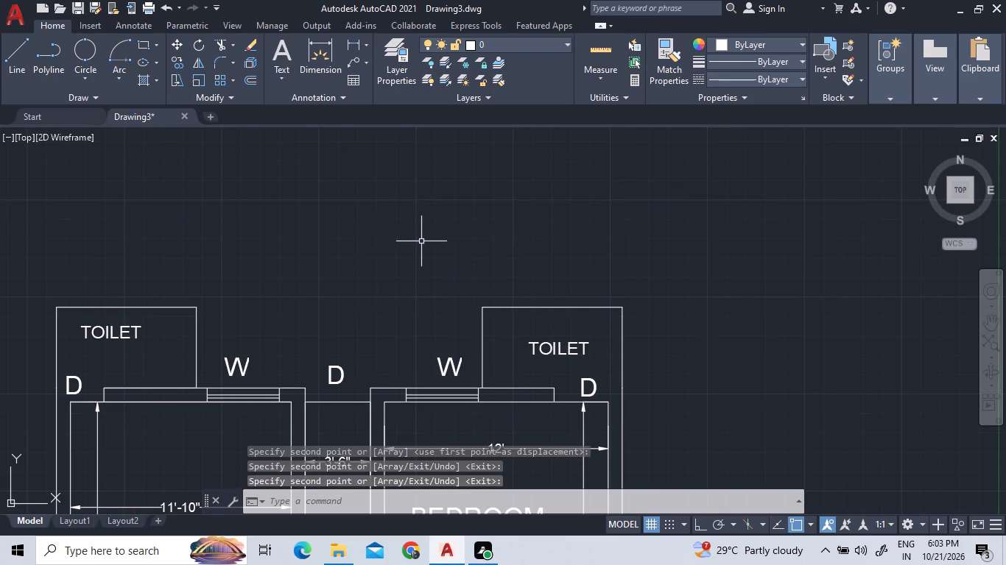
# With Ortho on, outline a narrow box against the passage-side wall of the 11'-10" bedroom's toilet, from its top corner back to that wall.
pyautogui.click(19, 60)
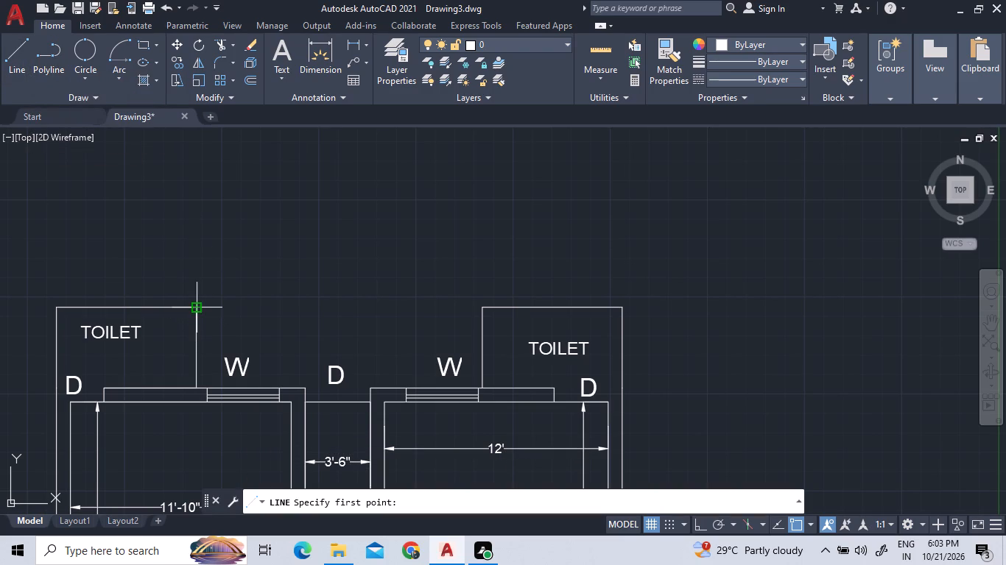
pyautogui.click(203, 308)
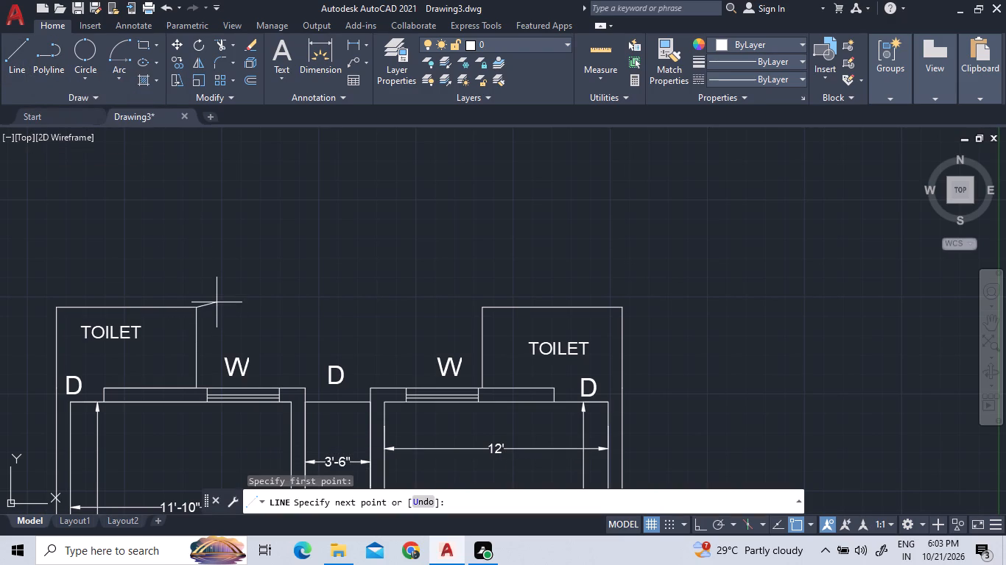
pyautogui.press('F8')
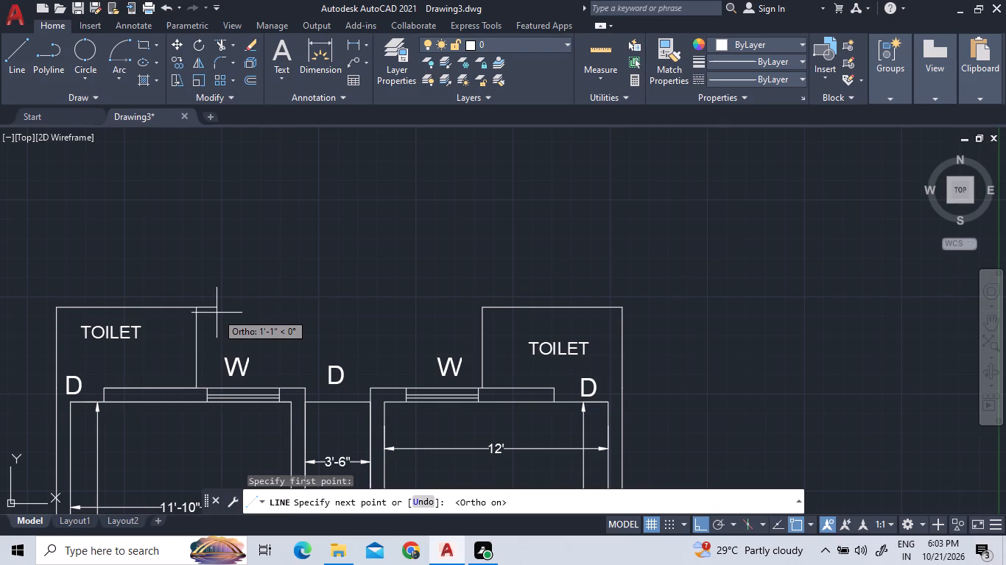
pyautogui.click(219, 313)
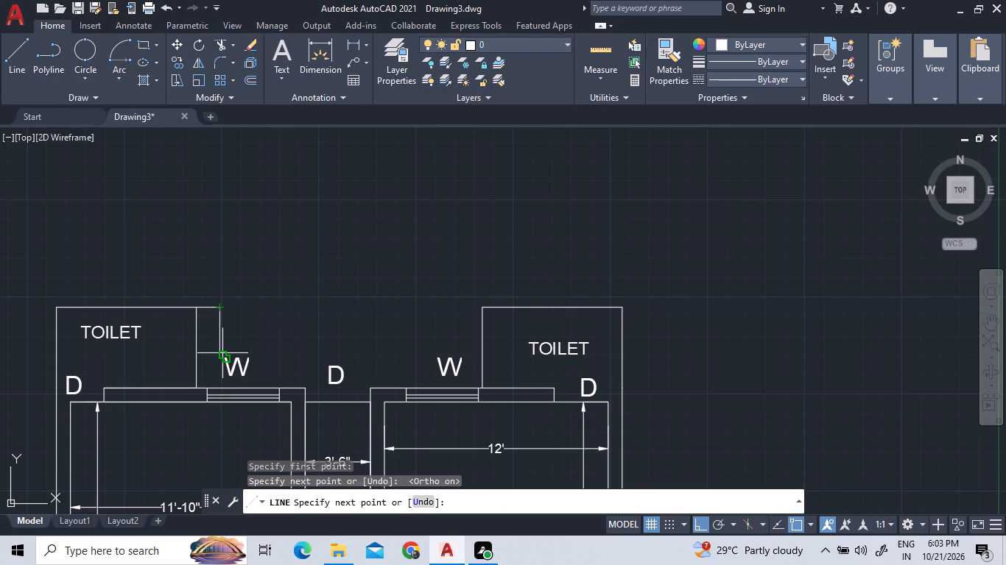
pyautogui.click(222, 353)
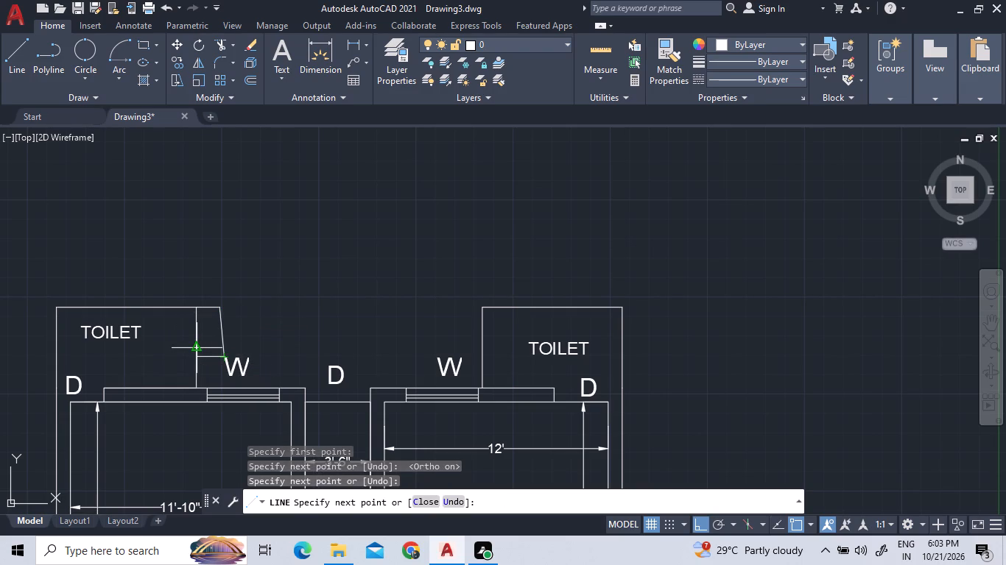
pyautogui.press('u')
pyautogui.press('Return')
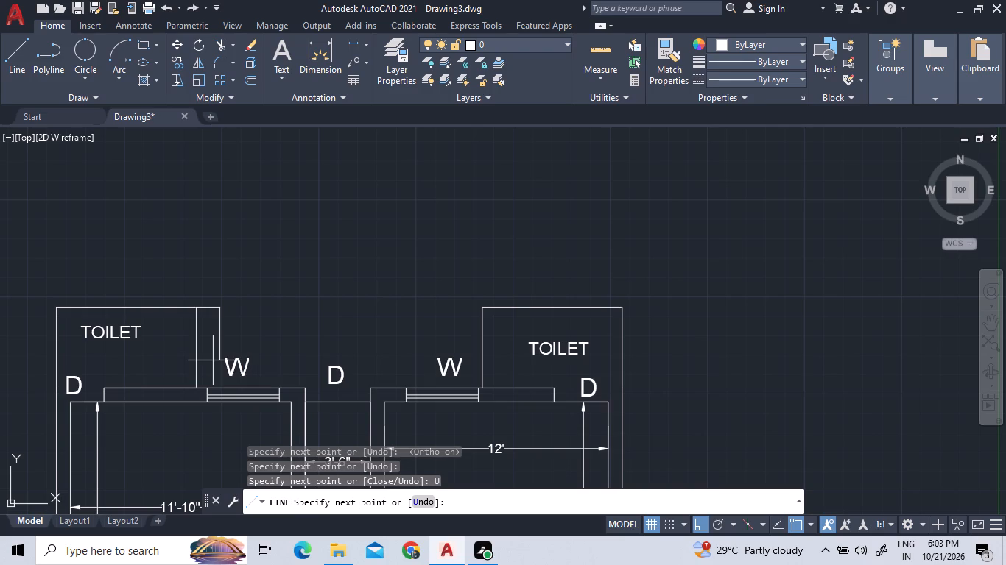
pyautogui.scroll(1, 193, 328)
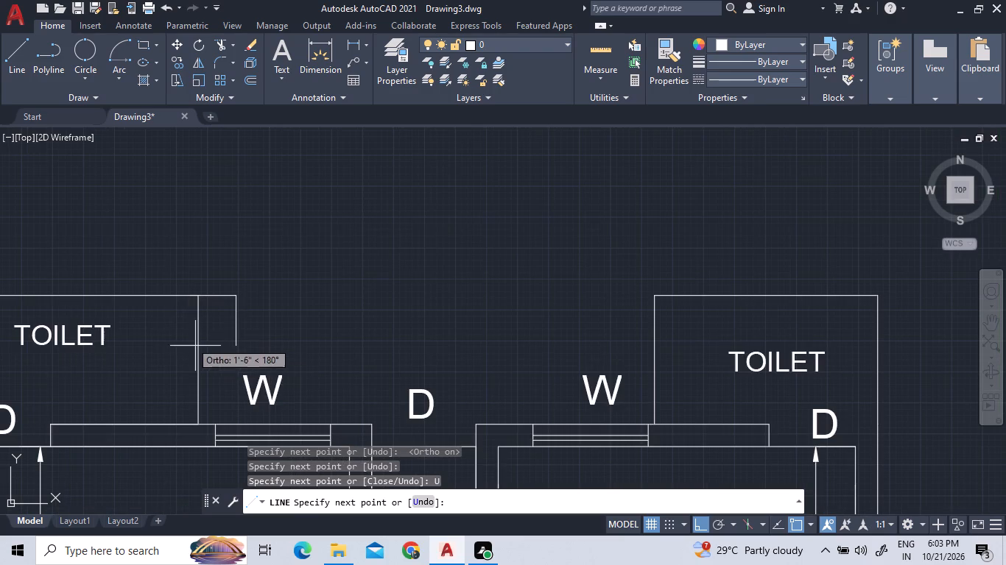
pyautogui.click(233, 361)
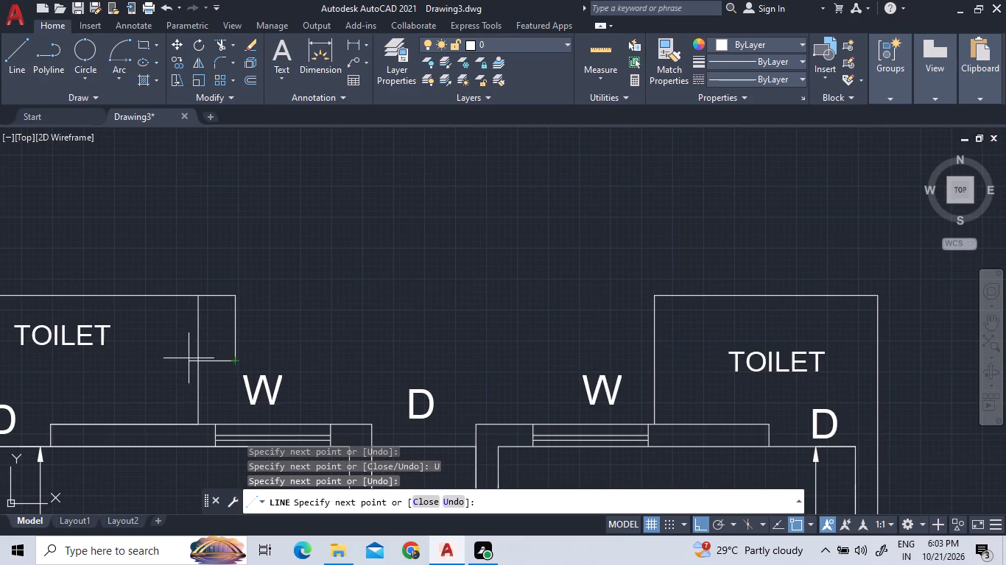
pyautogui.click(194, 364)
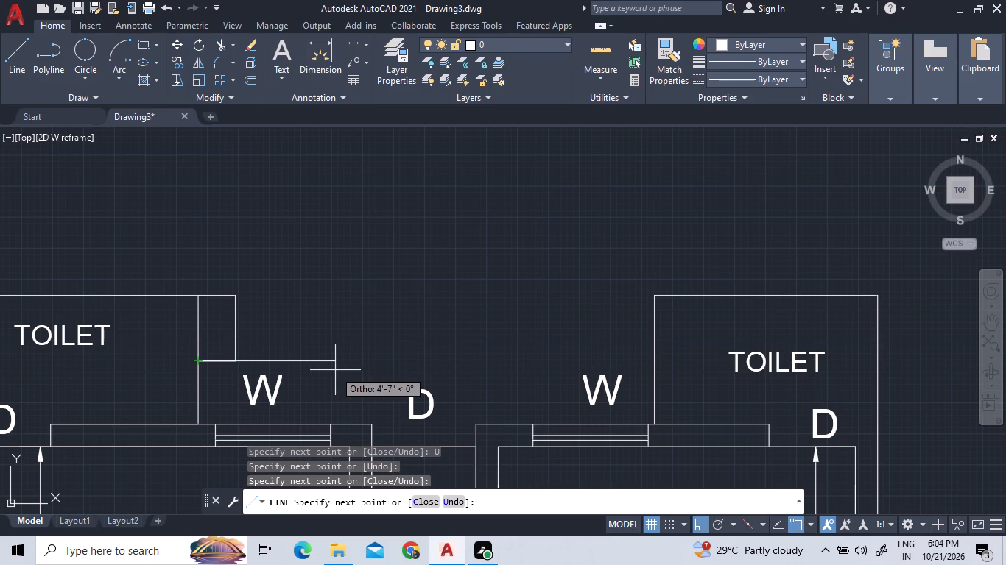
# Continue the line horizontally above the 11'-10" bedroom's W label, and down to the bedroom's outer top wall.
pyautogui.click(348, 370)
pyautogui.click(347, 426)
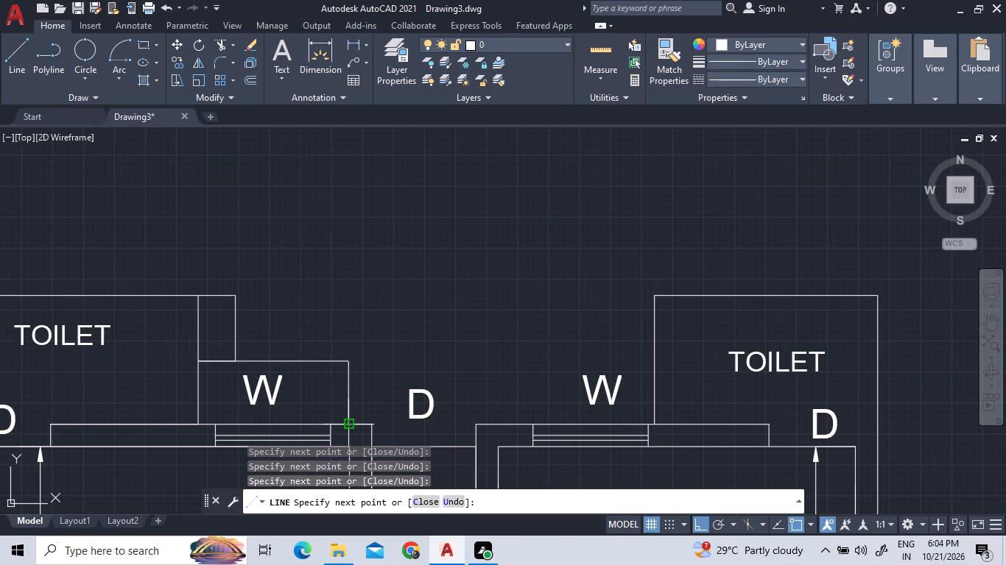
pyautogui.rightClick(380, 324)
pyautogui.click(396, 332)
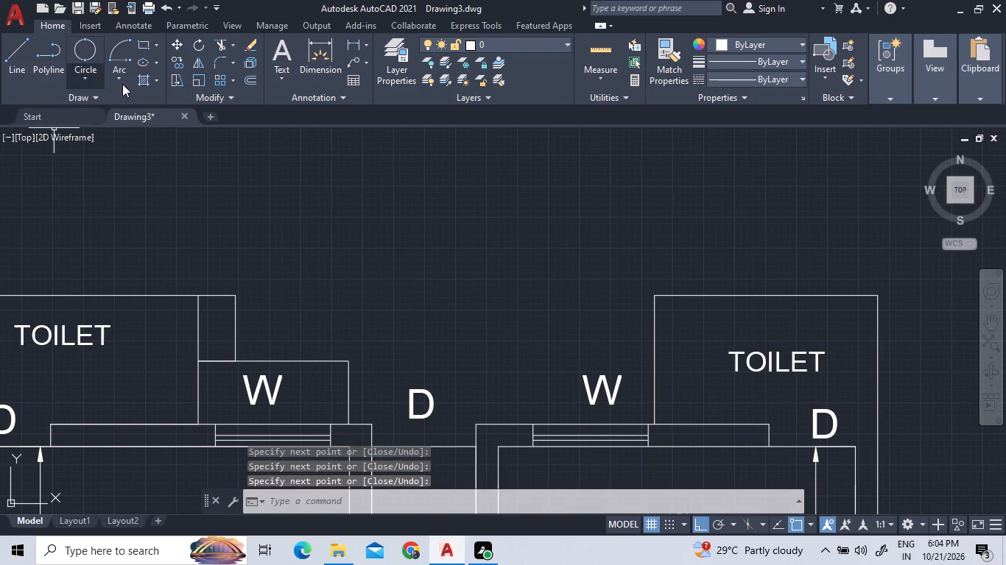
# Outline a narrow box about 2' deep against the passage-side wall of the 12' bedroom's toilet, from its top corner back to that wall.
pyautogui.click(8, 64)
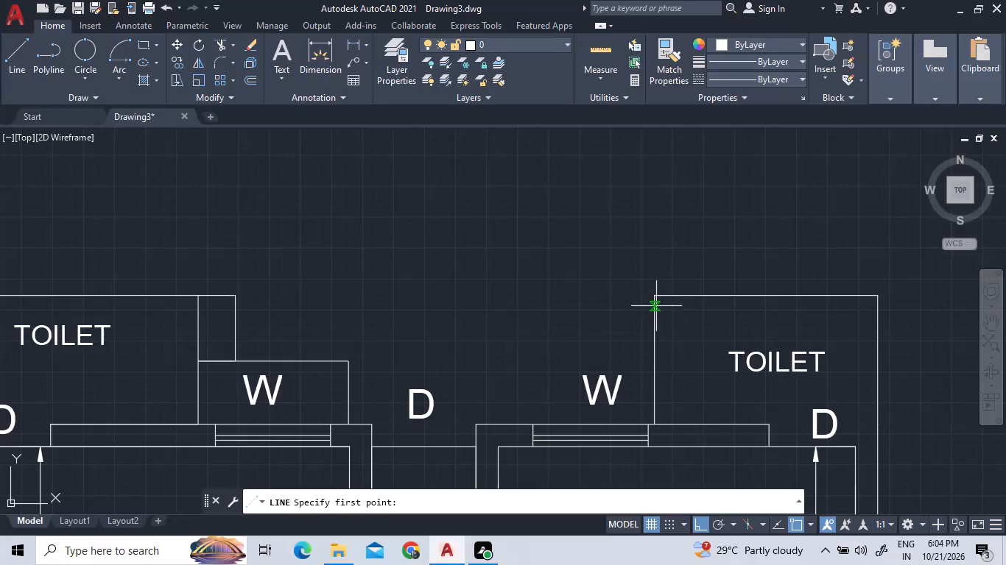
pyautogui.moveTo(653, 298); pyautogui.dragTo(632, 297)
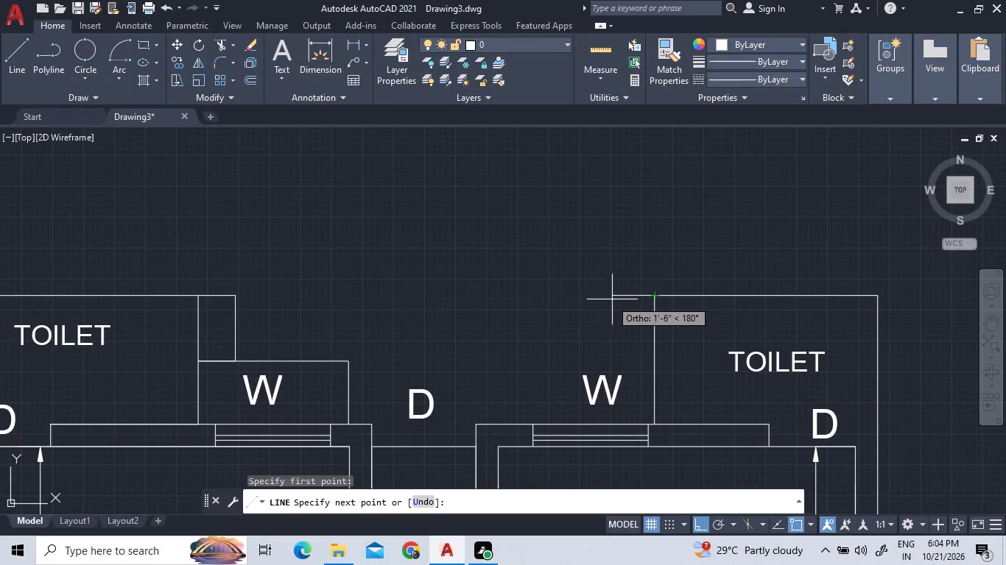
pyautogui.click(617, 301)
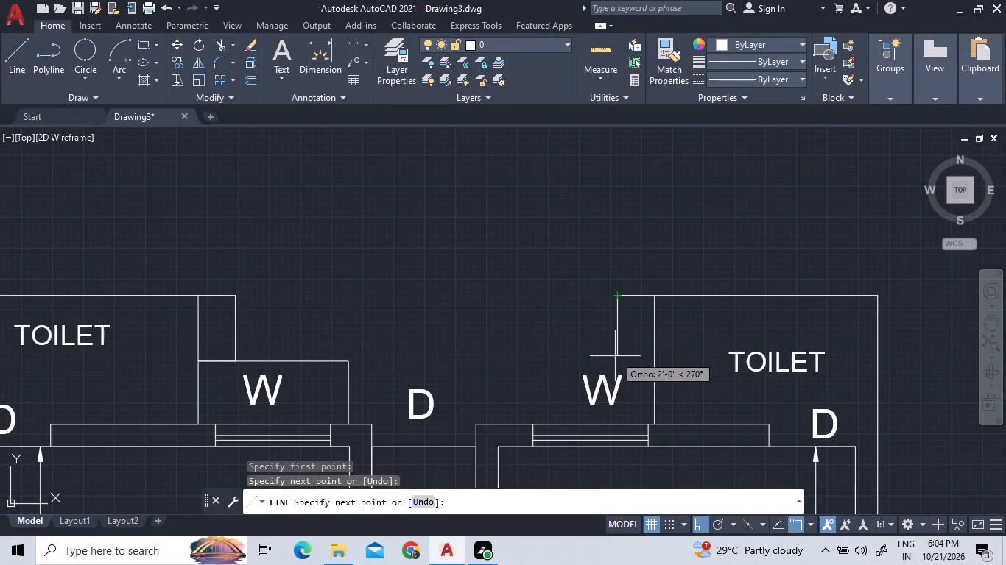
pyautogui.click(616, 358)
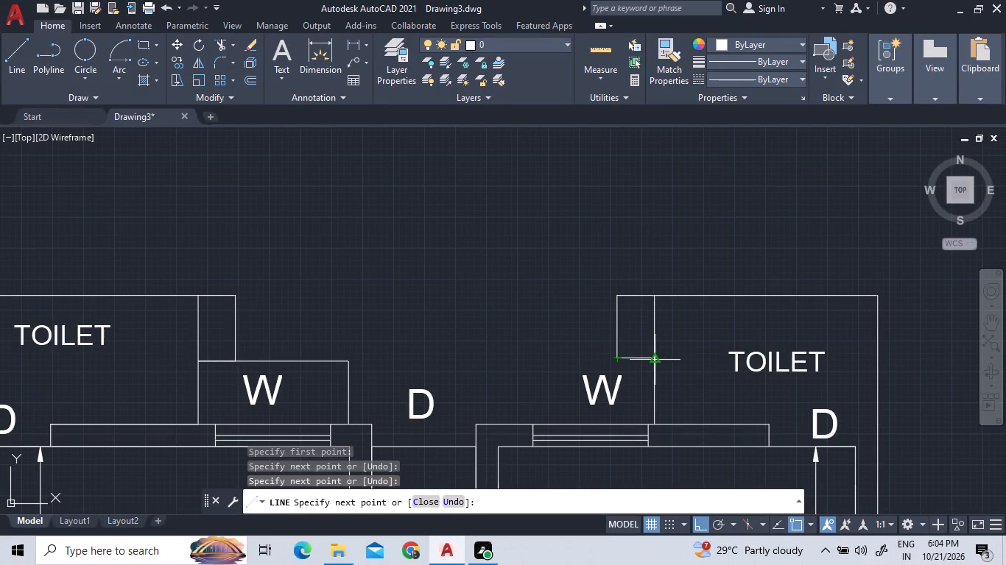
pyautogui.click(657, 362)
# Continue the line horizontally above the 12' bedroom's W label and down to the bedroom's outer top wall.
pyautogui.click(538, 353)
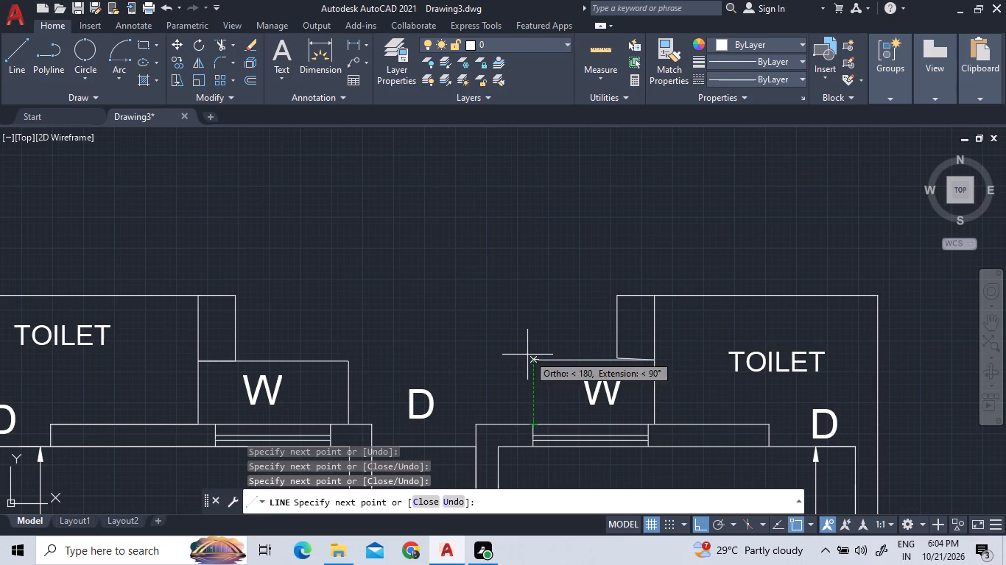
pyautogui.click(514, 362)
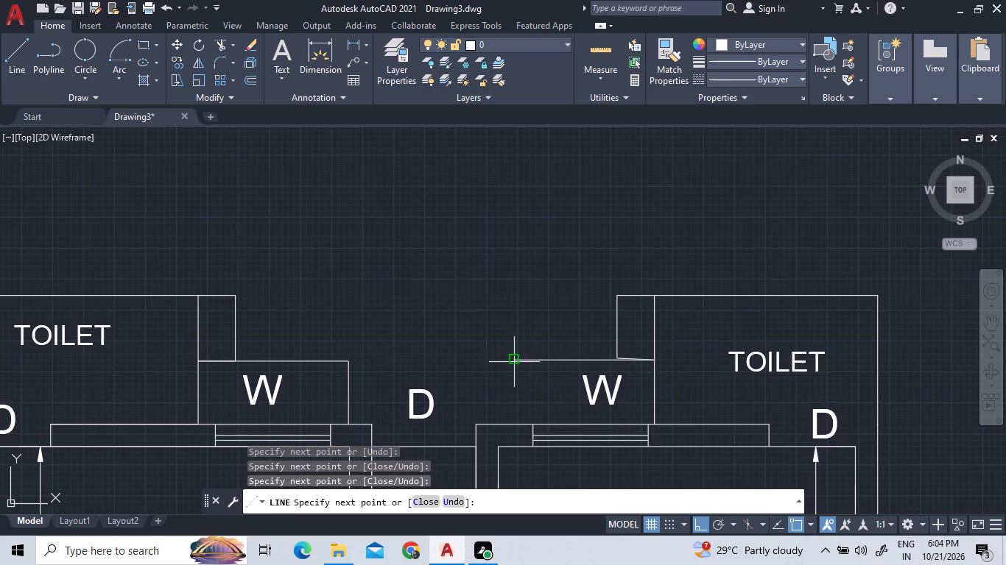
pyautogui.click(509, 425)
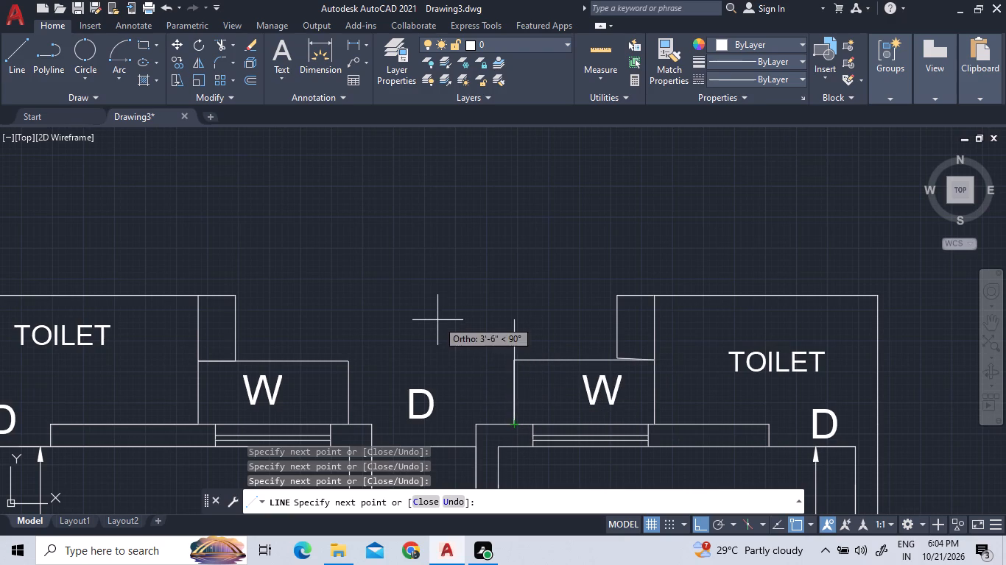
pyautogui.rightClick(443, 305)
pyautogui.click(449, 310)
# Delete the slanted bottom line of the narrow box beside the 12' bedroom's toilet.
pyautogui.scroll(3, 624, 363)
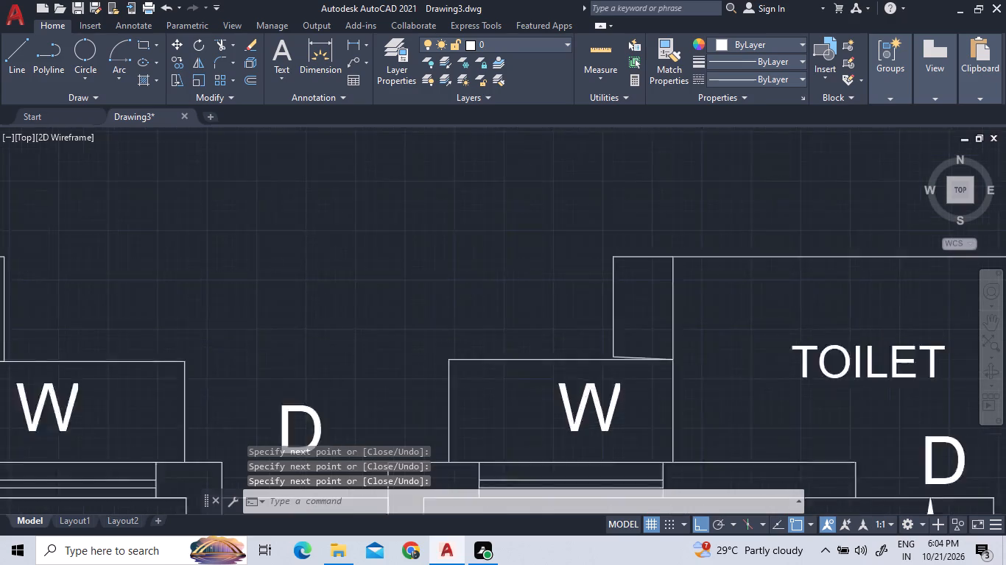
pyautogui.scroll(2, 630, 359)
pyautogui.click(630, 347)
pyautogui.click(610, 353)
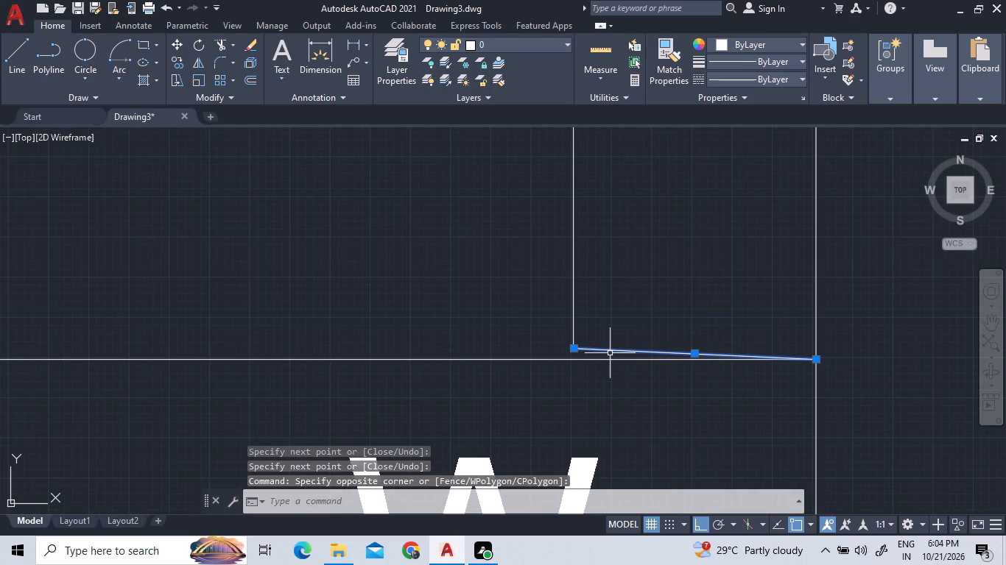
pyautogui.press('Delete')
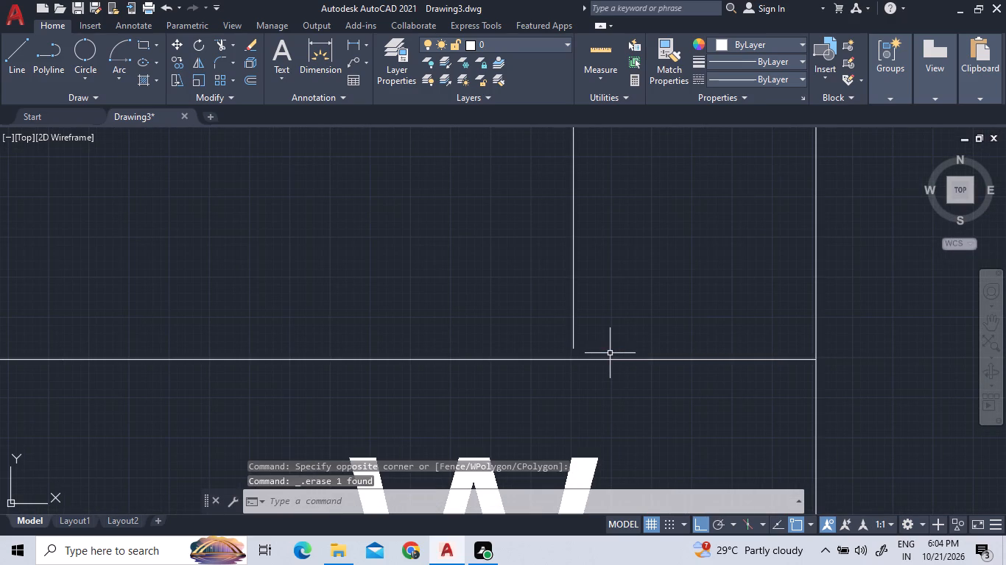
# Extend the narrow box's outer vertical line down to the horizontal line above the 12' bedroom's W label.
pyautogui.click(236, 43)
pyautogui.click(261, 93)
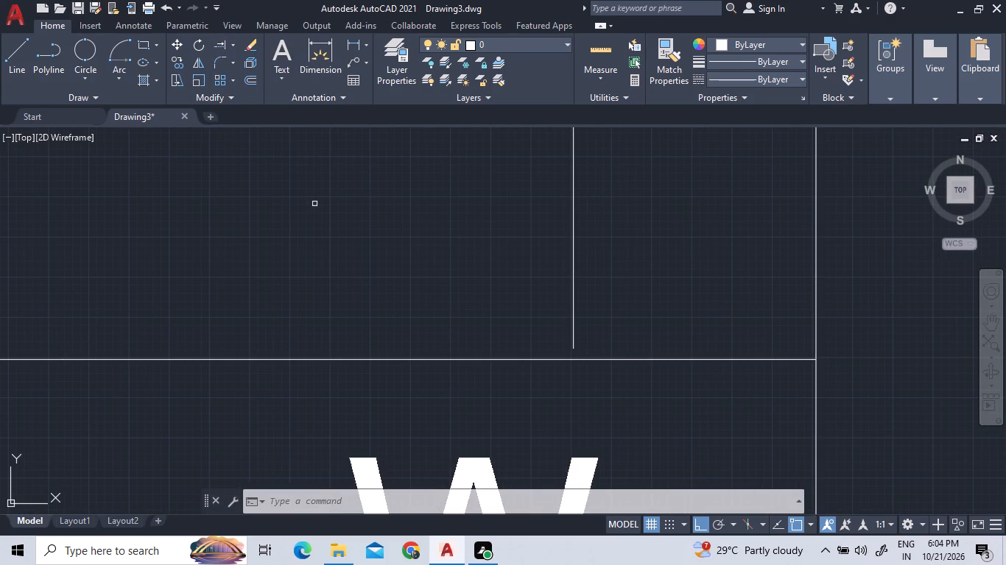
pyautogui.click(574, 274)
pyautogui.scroll(-3, 574, 277)
pyautogui.rightClick(349, 168)
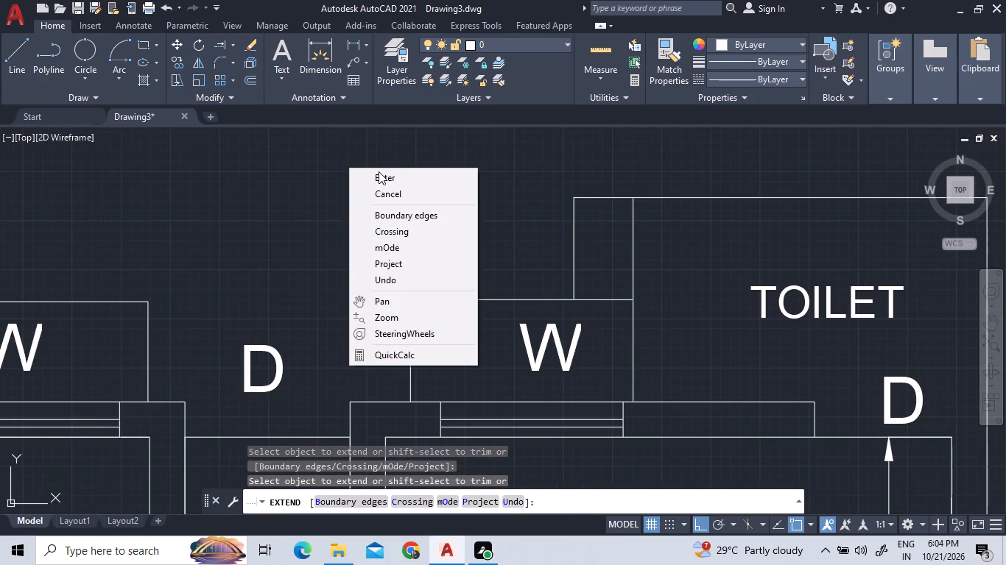
pyautogui.click(380, 171)
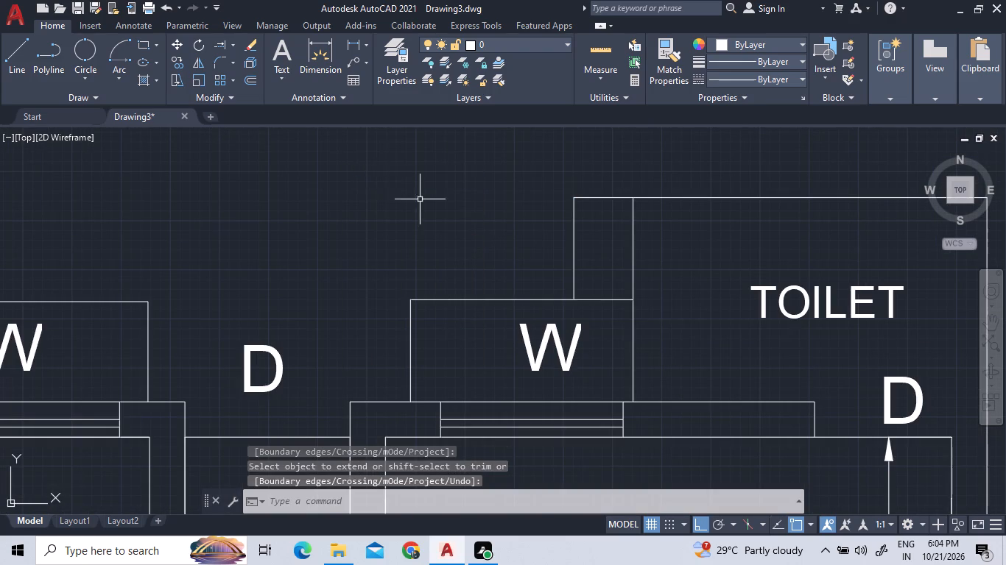
# Add a vertical linear dimension to the 11'-10" bedroom's toilet, from its top wall to the bedroom's top wall line.
pyautogui.scroll(-2, 423, 204)
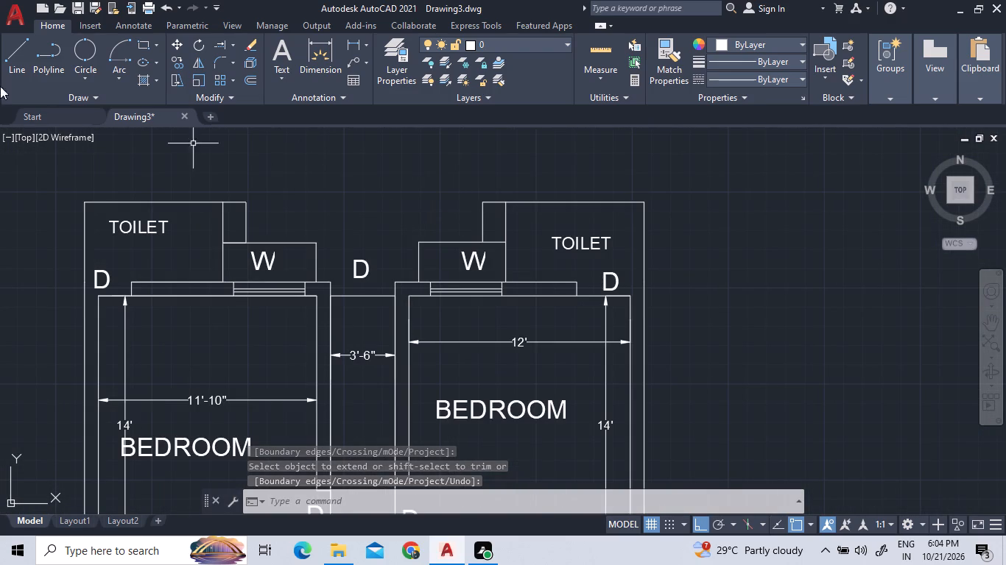
pyautogui.click(355, 51)
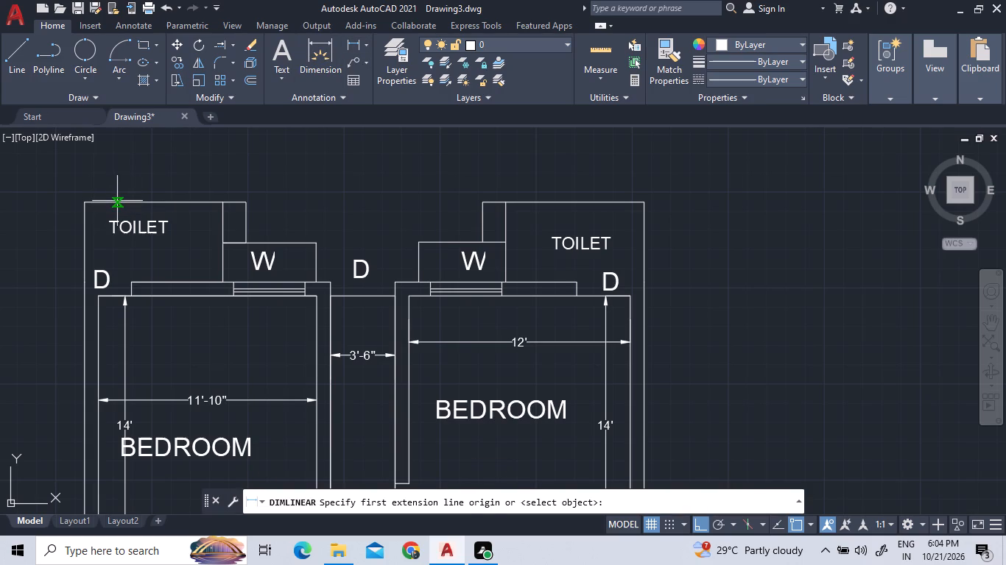
pyautogui.click(117, 201)
pyautogui.click(115, 296)
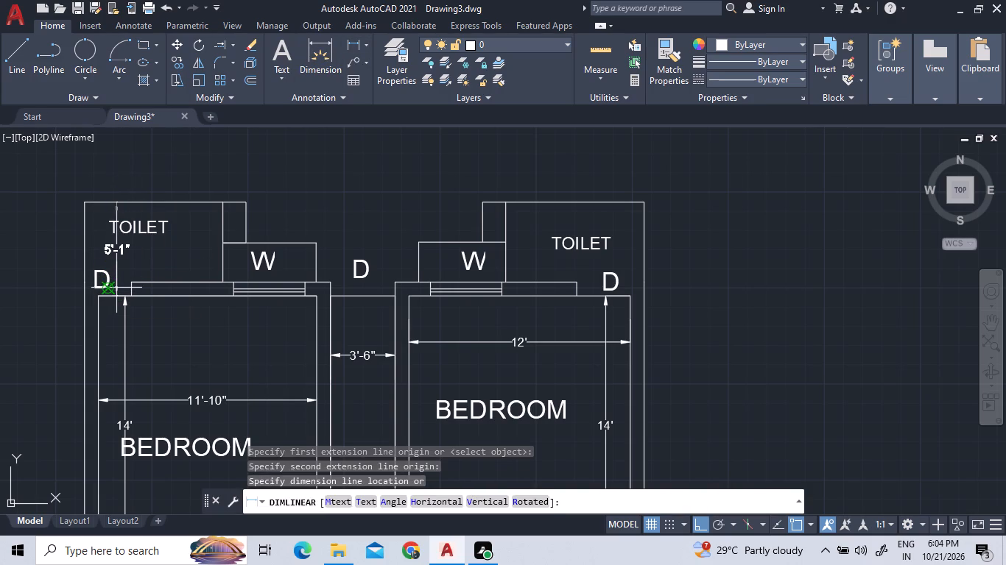
pyautogui.click(118, 283)
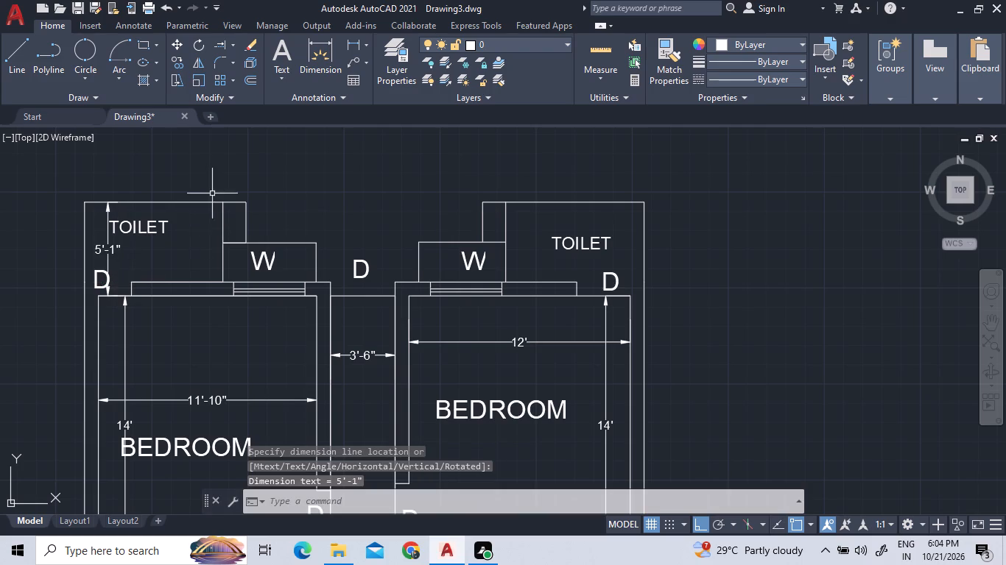
# Add a horizontal linear dimension across the 11'-10" bedroom's toilet, from its passage-side wall to near its outer wall.
pyautogui.click(351, 44)
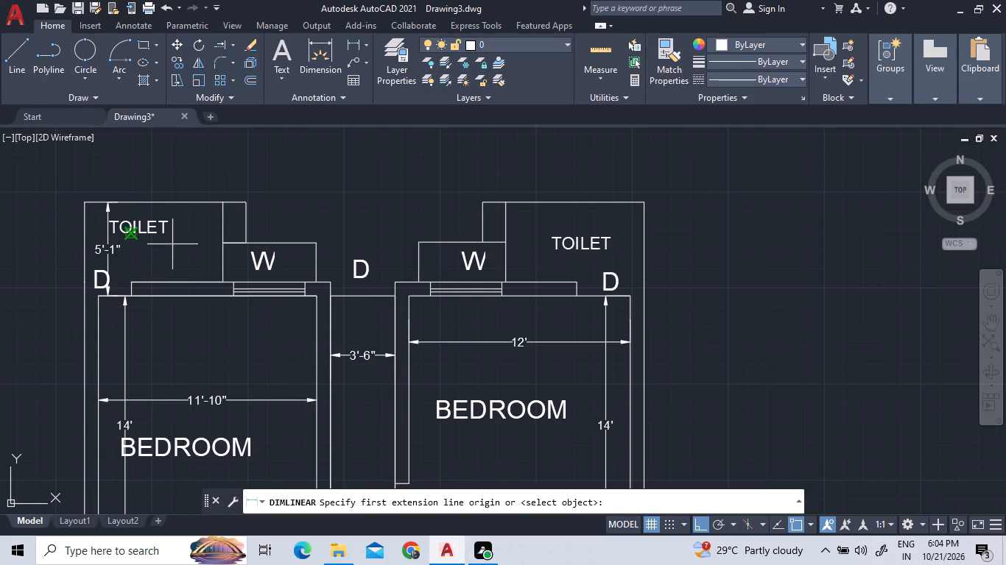
pyautogui.click(225, 245)
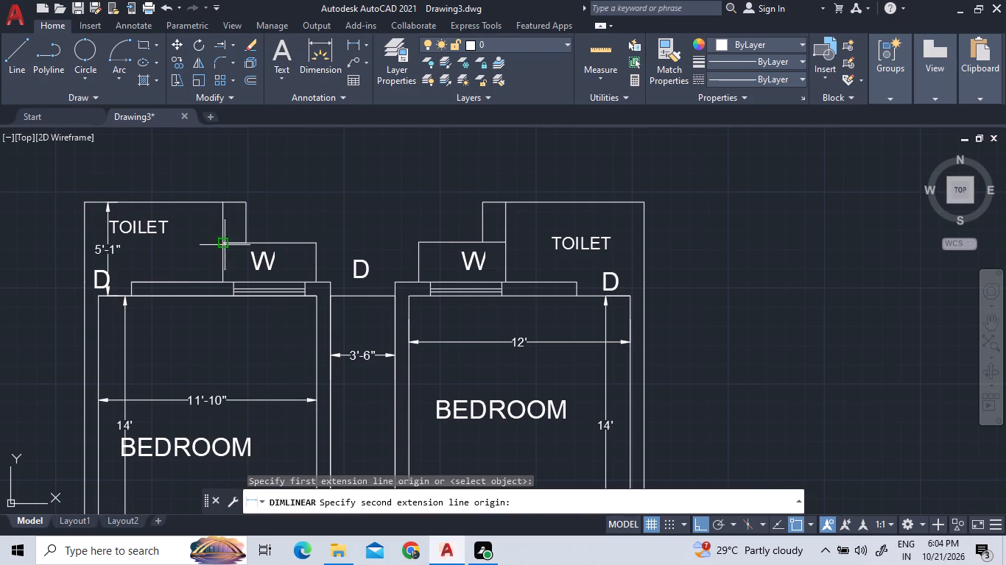
pyautogui.click(99, 233)
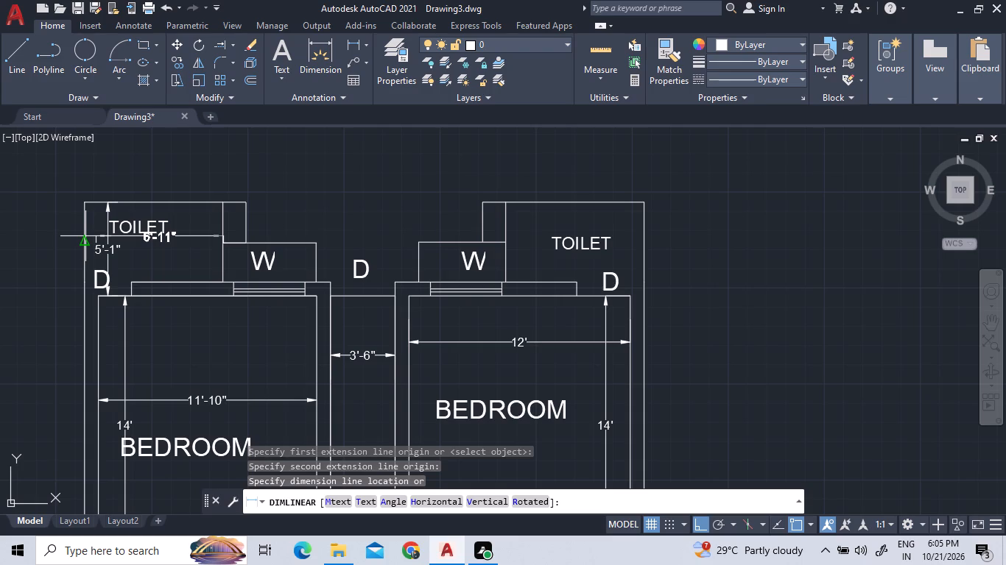
pyautogui.click(85, 236)
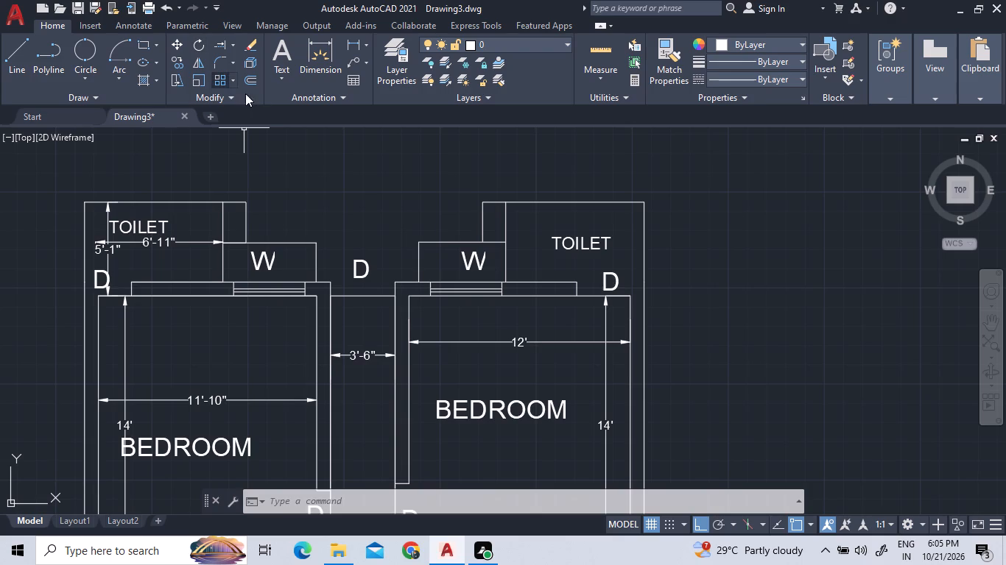
# Draw an inner line parallel to the passage-side wall of the 11'-10" bedroom's toilet, from its top wall down to the bedroom's outer wall line.
pyautogui.click(24, 56)
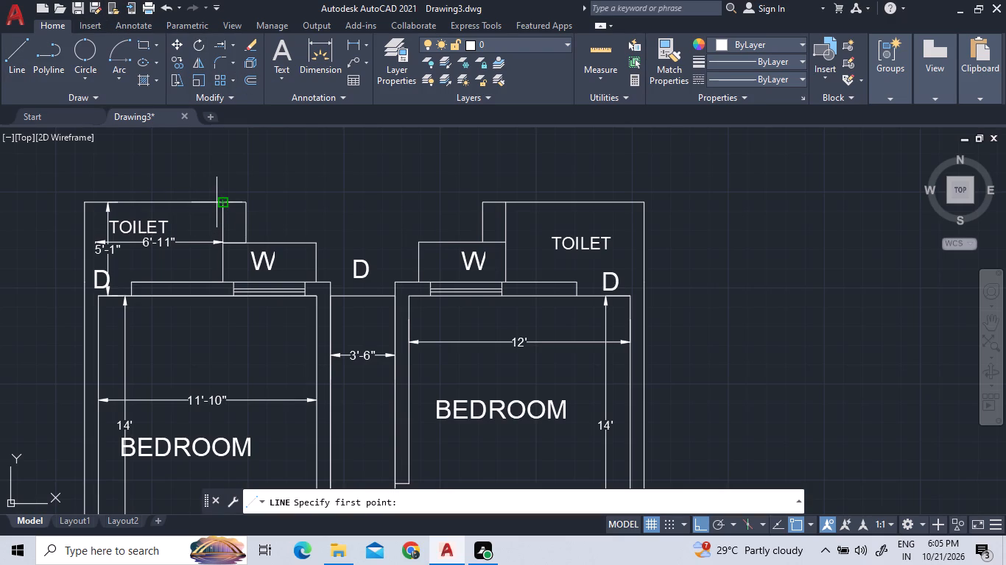
pyautogui.click(217, 202)
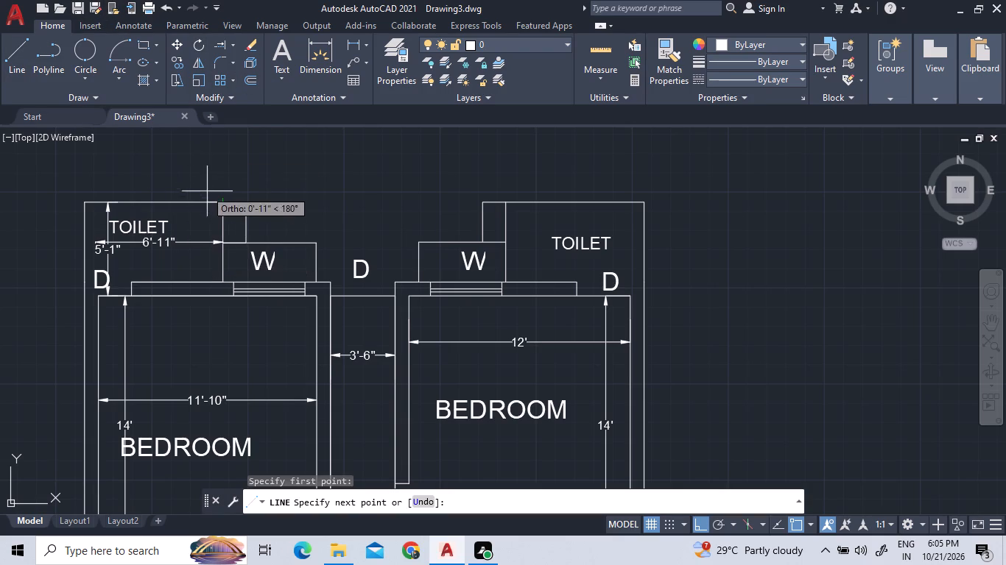
pyautogui.scroll(4, 216, 205)
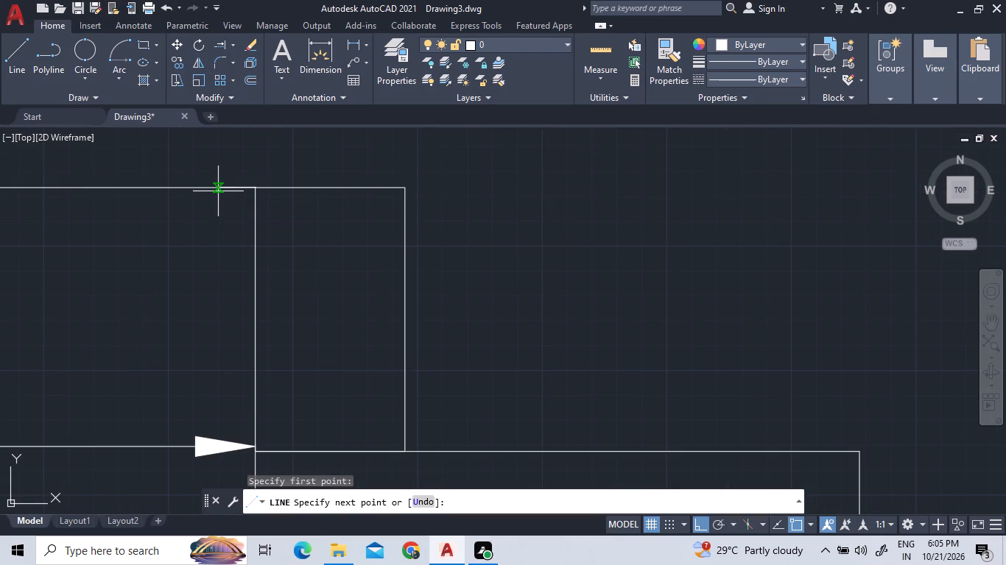
pyautogui.click(218, 191)
pyautogui.scroll(-3, 195, 264)
pyautogui.scroll(2, 186, 364)
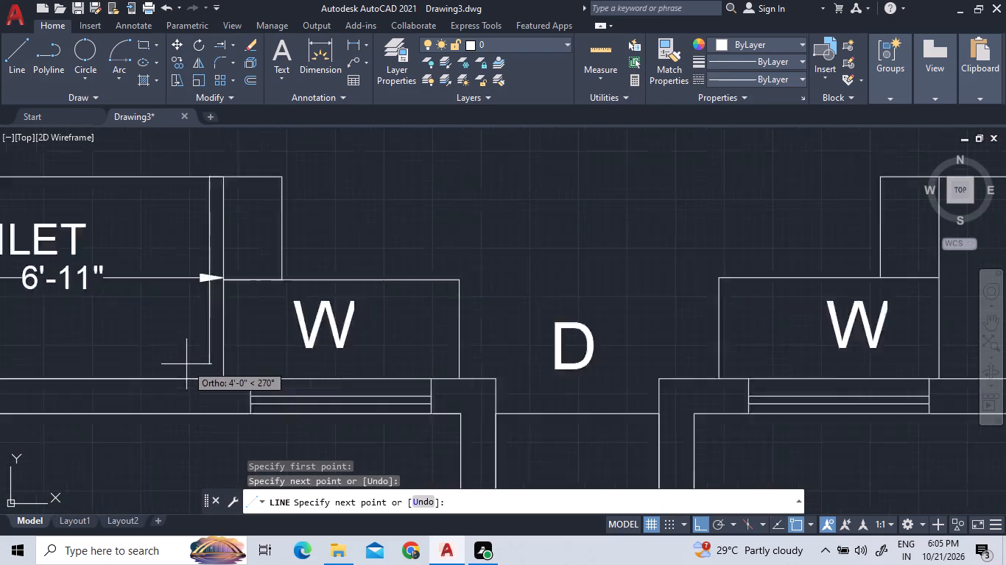
pyautogui.scroll(1, 186, 364)
pyautogui.click(239, 404)
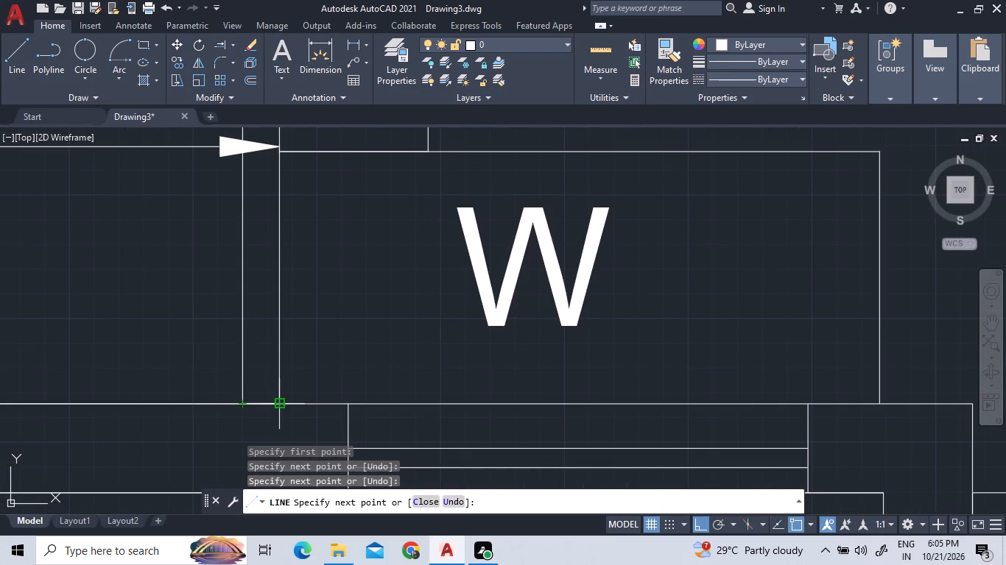
pyautogui.click(278, 404)
pyautogui.scroll(-3, 218, 333)
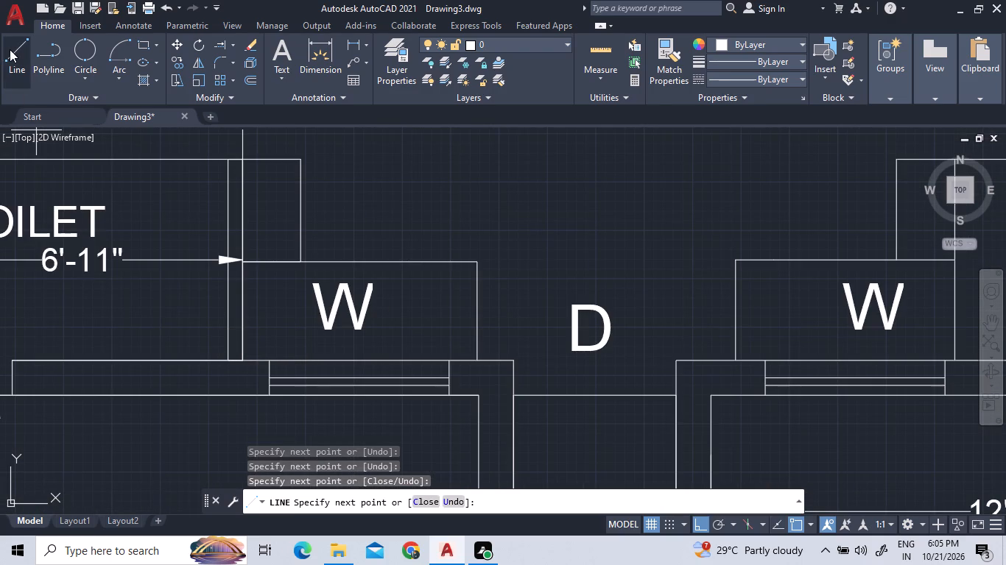
# Draw a matching inner line along the passage-side wall of the 12' bedroom's toilet, from its top wall down to the bedroom's outer wall line.
pyautogui.click(10, 49)
pyautogui.scroll(-1, 256, 310)
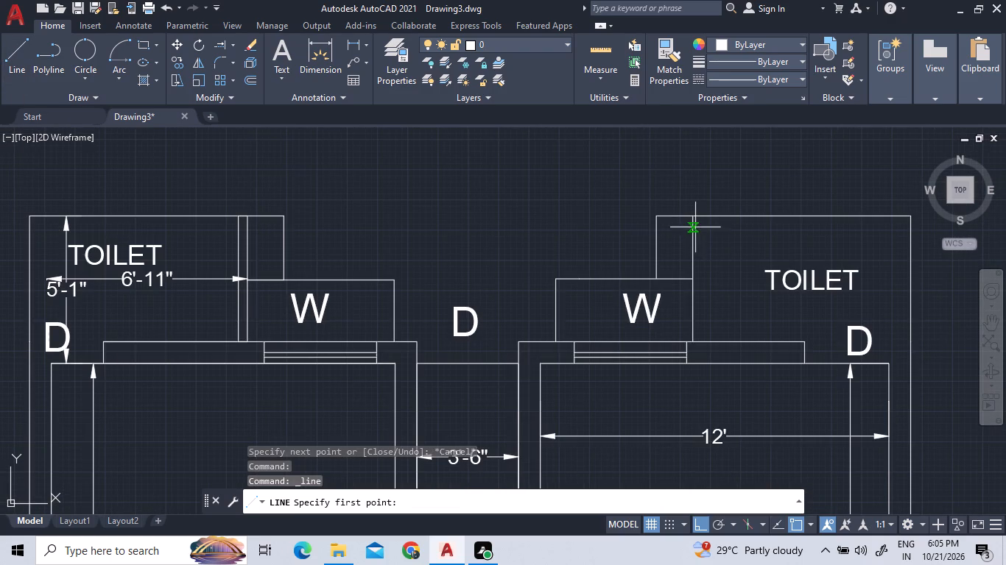
pyautogui.moveTo(704, 216); pyautogui.dragTo(701, 235)
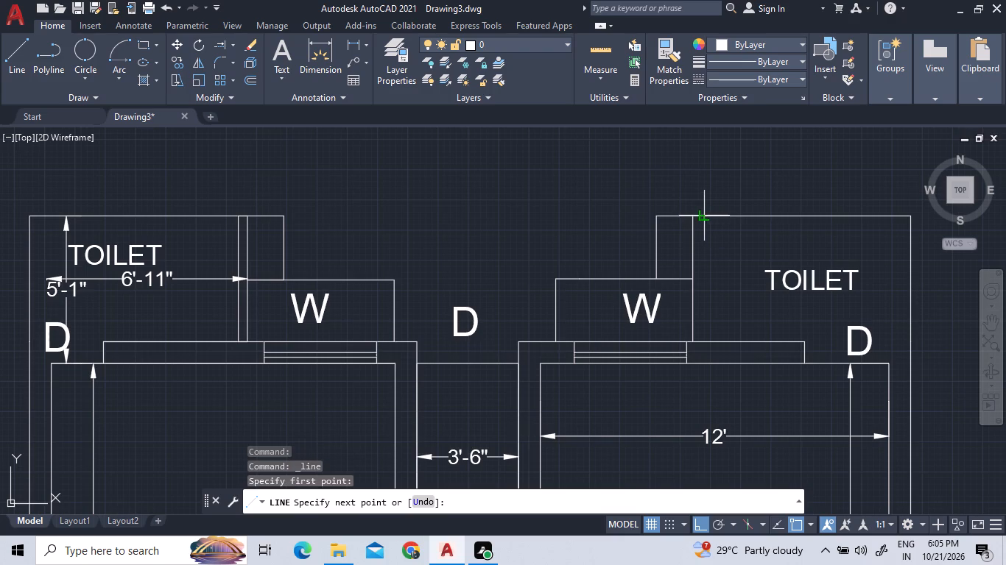
pyautogui.moveTo(701, 235); pyautogui.dragTo(698, 267)
pyautogui.click(711, 342)
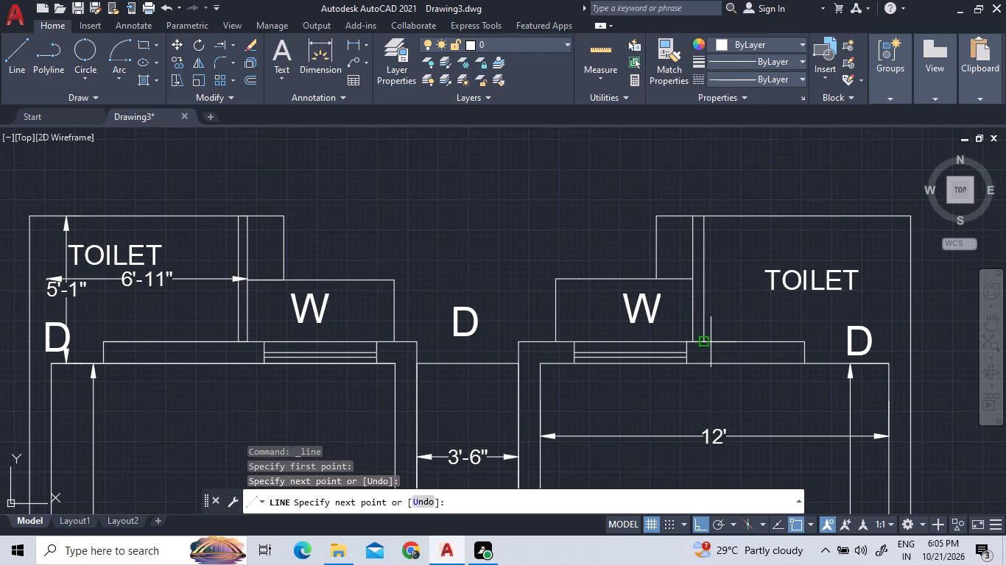
pyautogui.rightClick(680, 210)
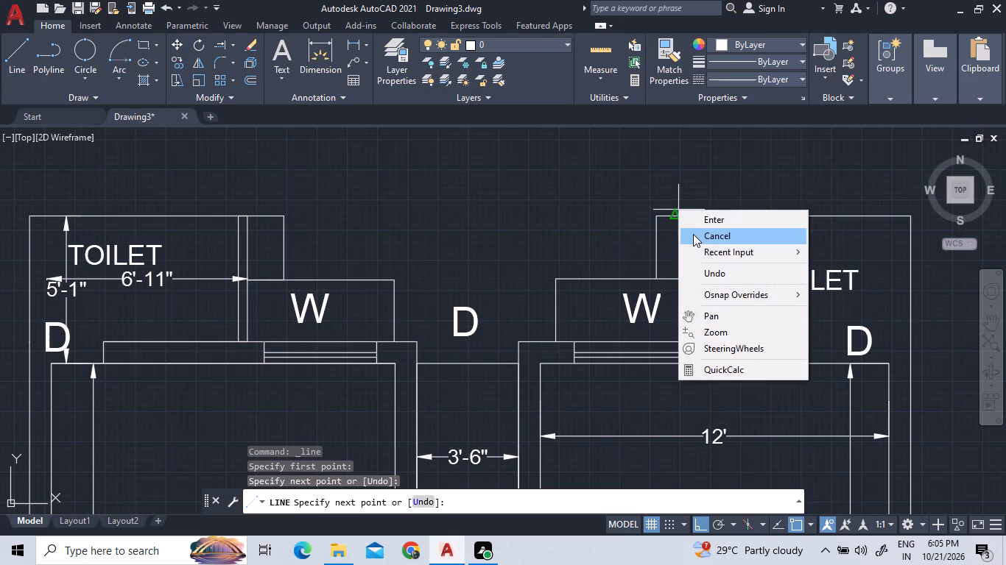
pyautogui.click(700, 222)
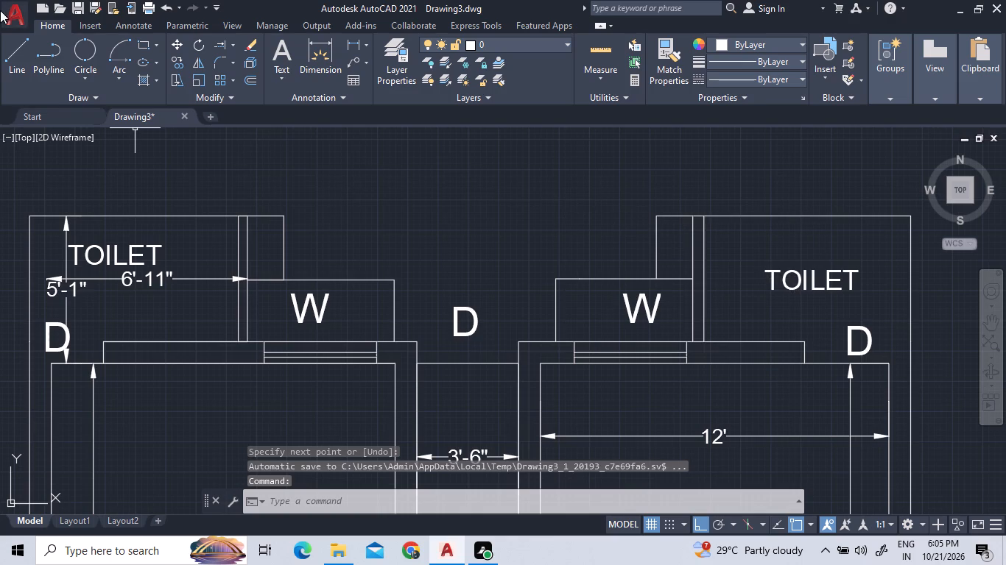
# Draw two horizontal end lines for a window in the 11'-10" bedroom toilet's passage-side wall, extending the upper one to the adjoining outline's edge.
pyautogui.click(24, 42)
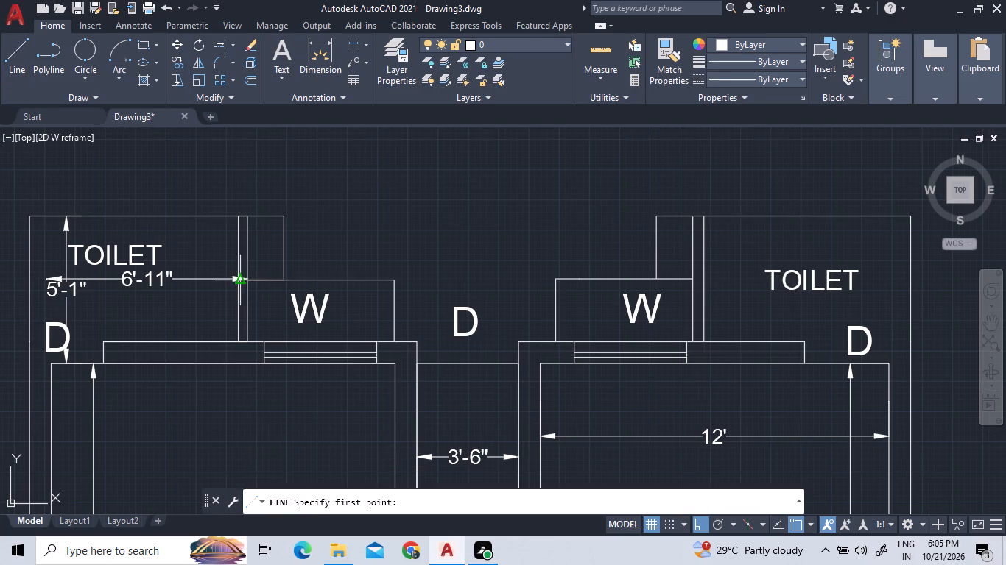
pyautogui.scroll(2, 242, 279)
pyautogui.click(232, 260)
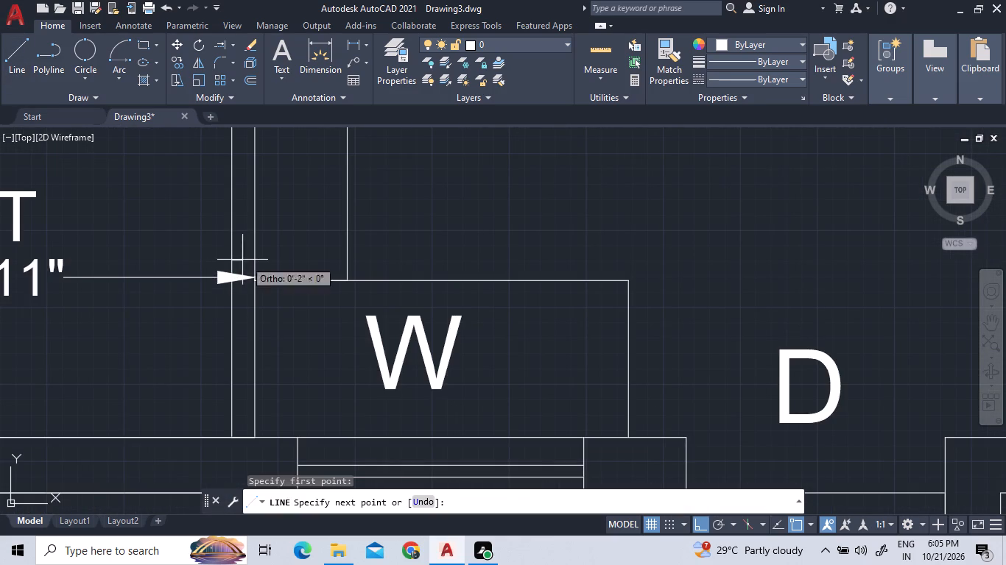
pyautogui.click(258, 261)
pyautogui.click(21, 57)
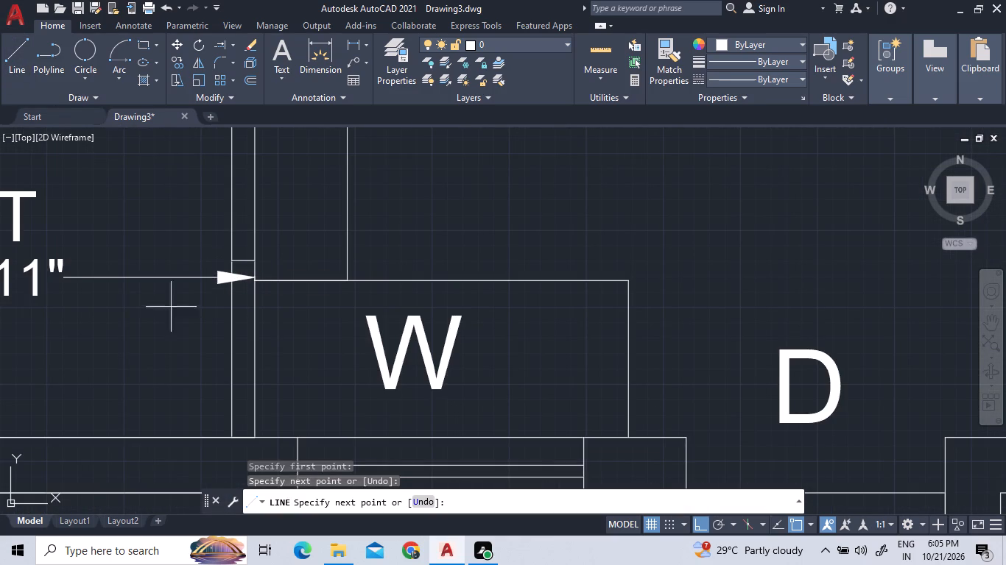
pyautogui.scroll(-2, 180, 363)
pyautogui.scroll(3, 210, 229)
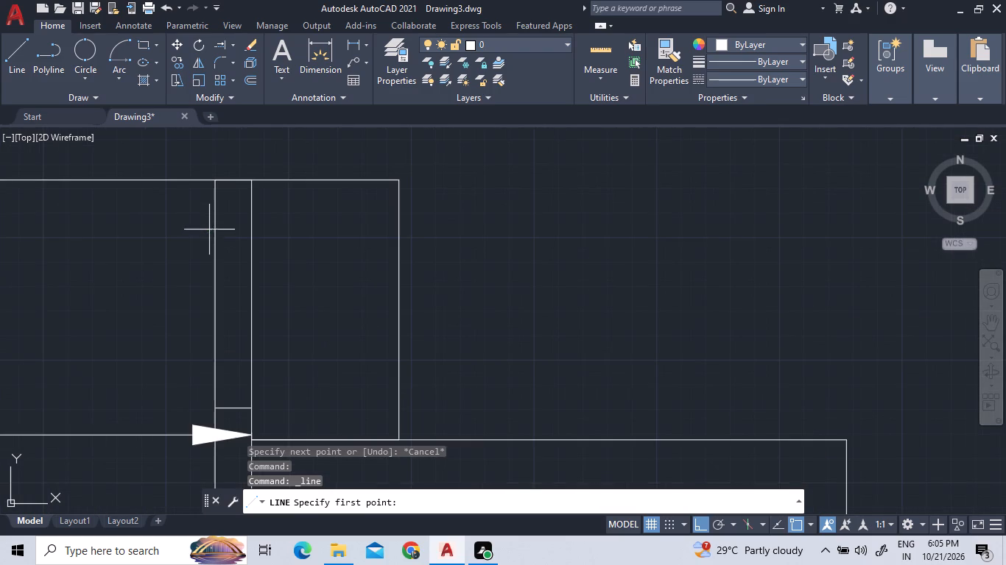
pyautogui.click(215, 238)
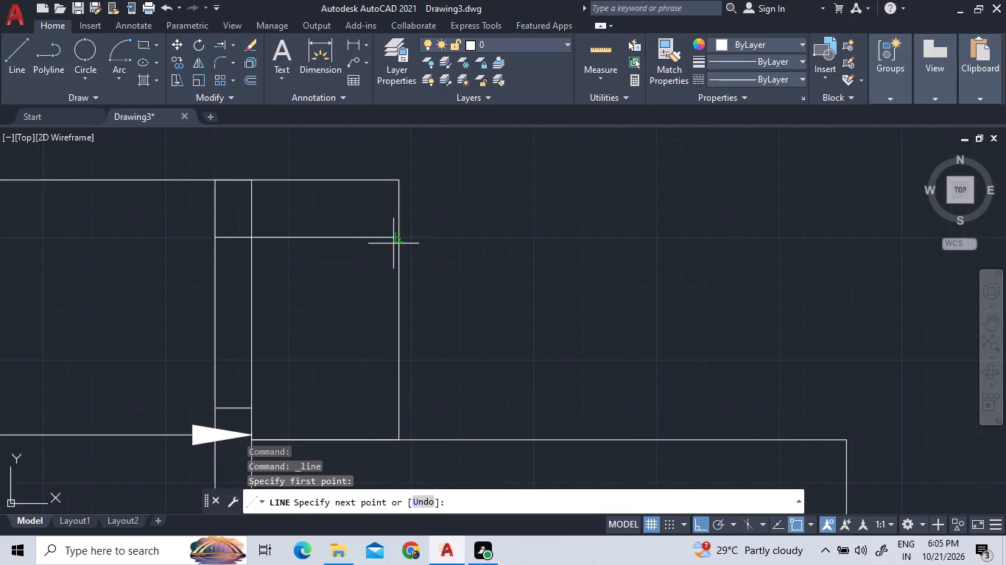
pyautogui.click(401, 244)
pyautogui.scroll(-2, 303, 222)
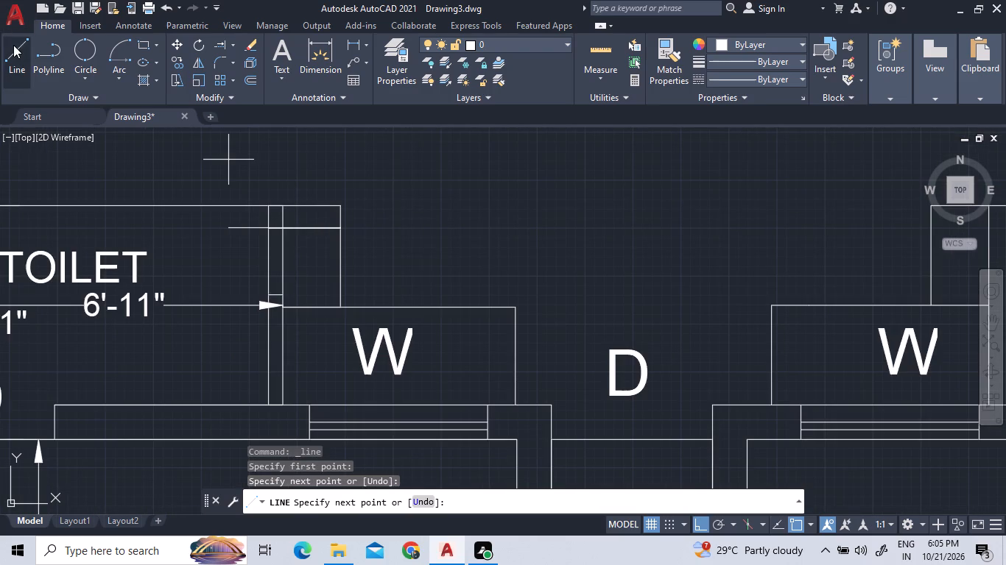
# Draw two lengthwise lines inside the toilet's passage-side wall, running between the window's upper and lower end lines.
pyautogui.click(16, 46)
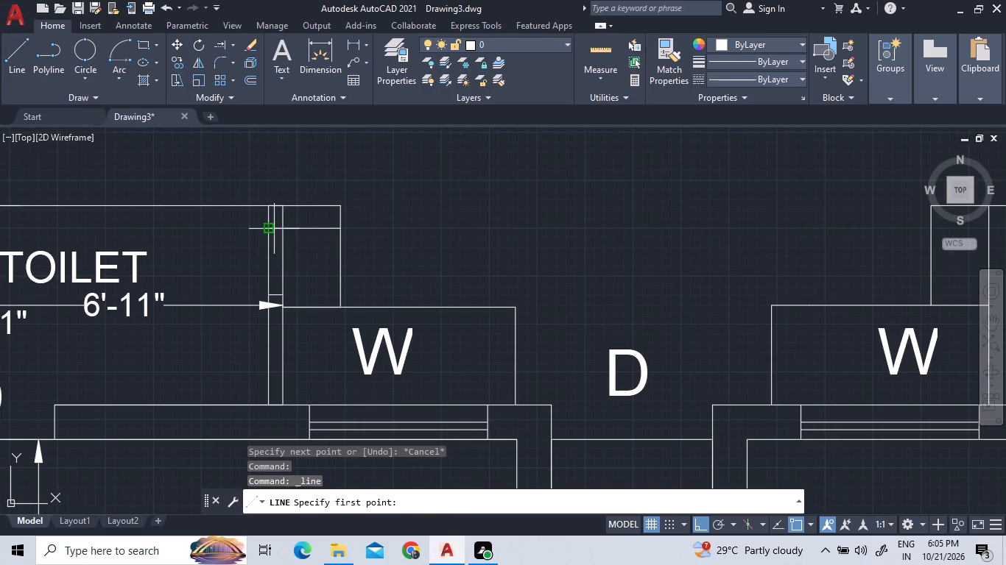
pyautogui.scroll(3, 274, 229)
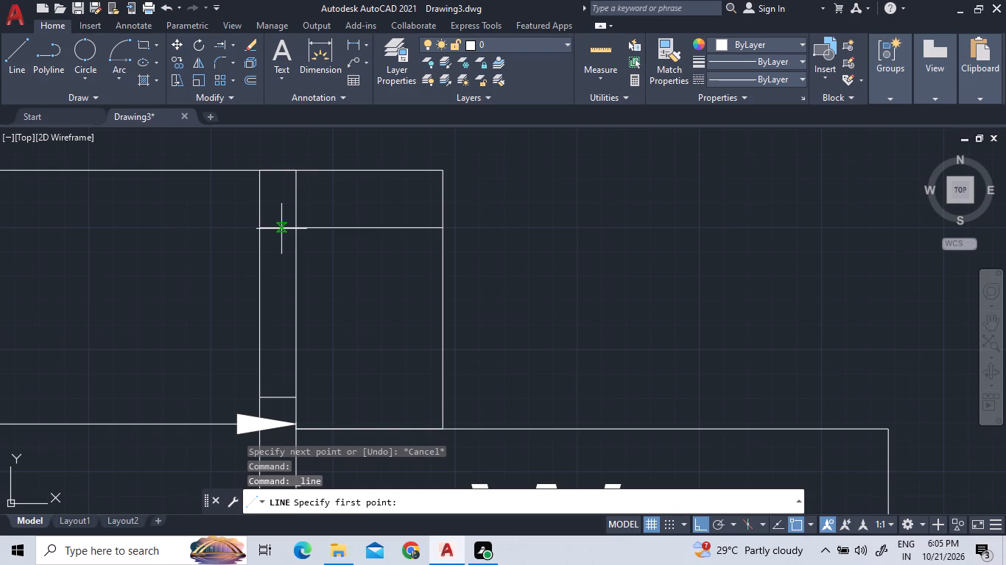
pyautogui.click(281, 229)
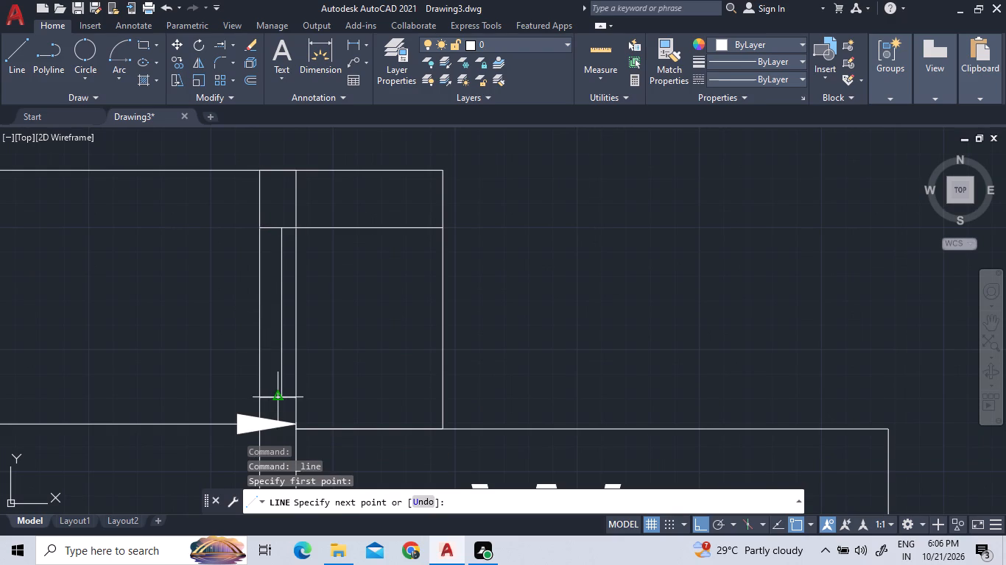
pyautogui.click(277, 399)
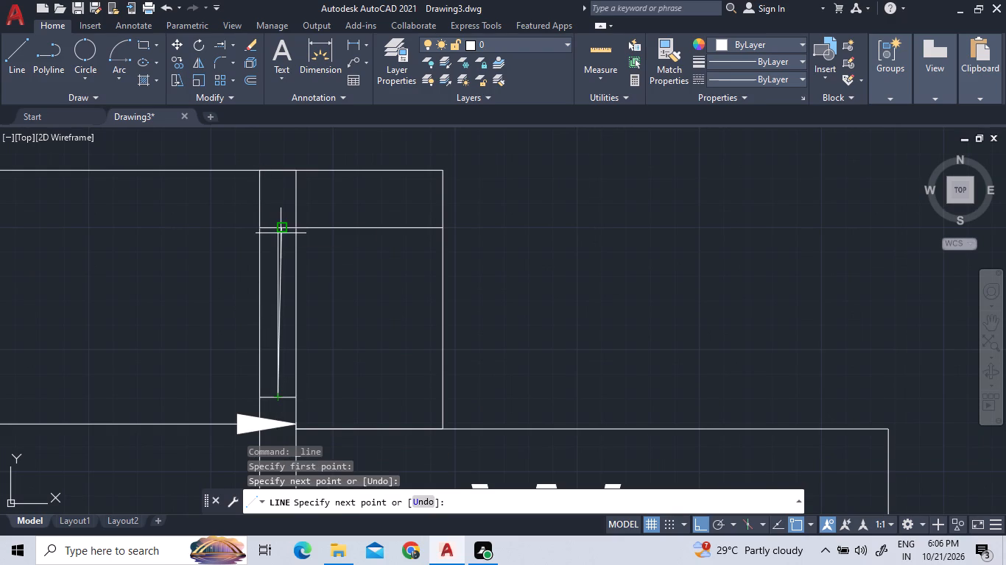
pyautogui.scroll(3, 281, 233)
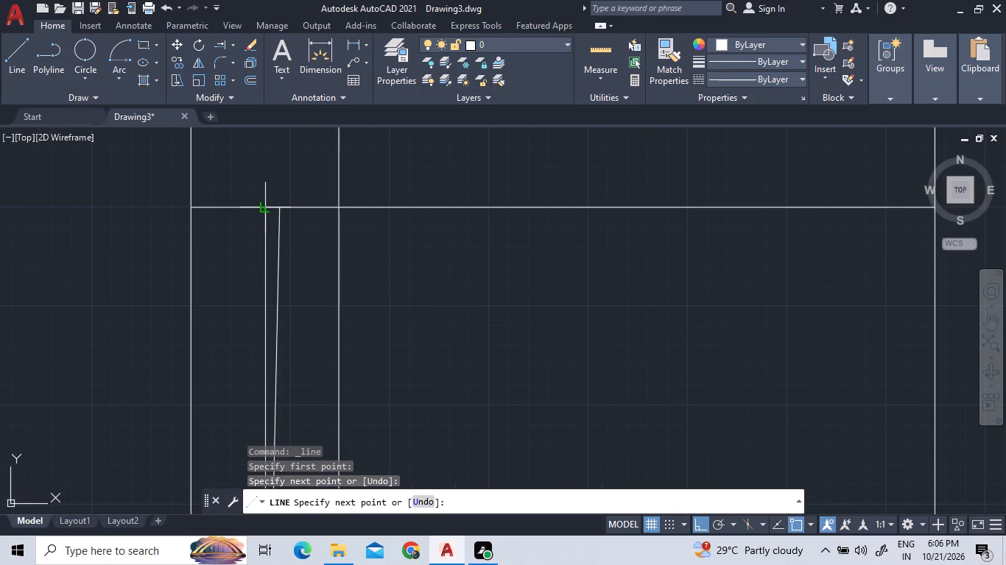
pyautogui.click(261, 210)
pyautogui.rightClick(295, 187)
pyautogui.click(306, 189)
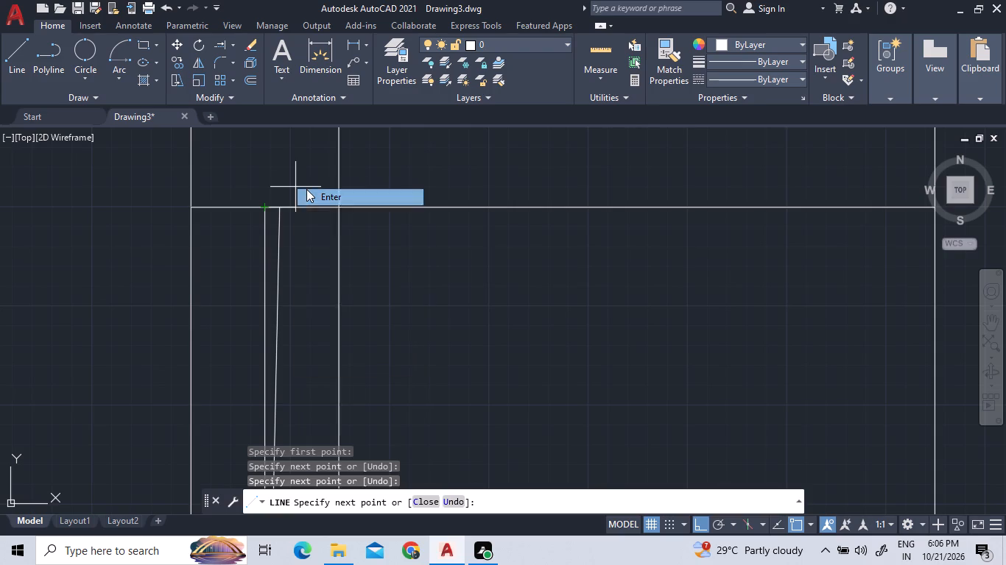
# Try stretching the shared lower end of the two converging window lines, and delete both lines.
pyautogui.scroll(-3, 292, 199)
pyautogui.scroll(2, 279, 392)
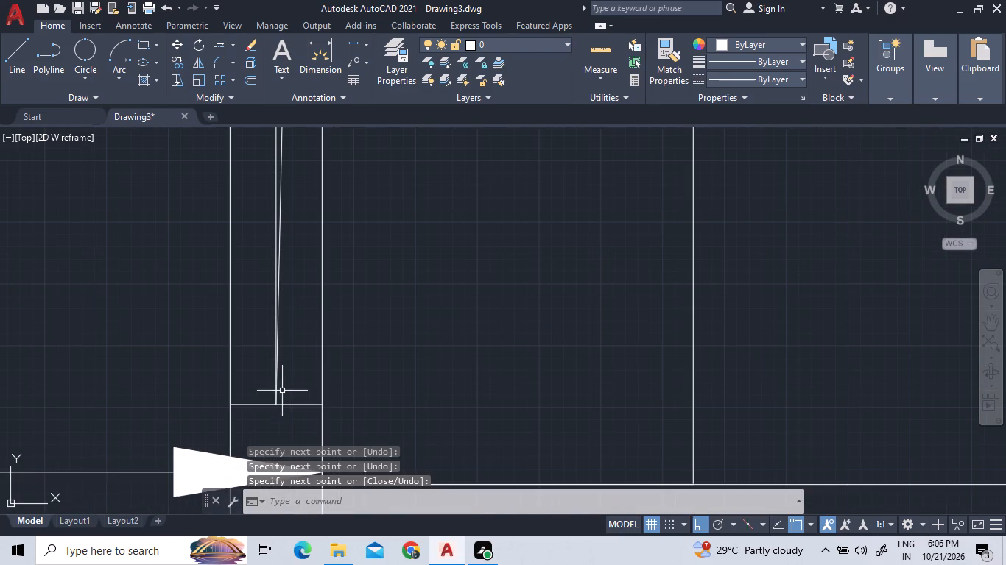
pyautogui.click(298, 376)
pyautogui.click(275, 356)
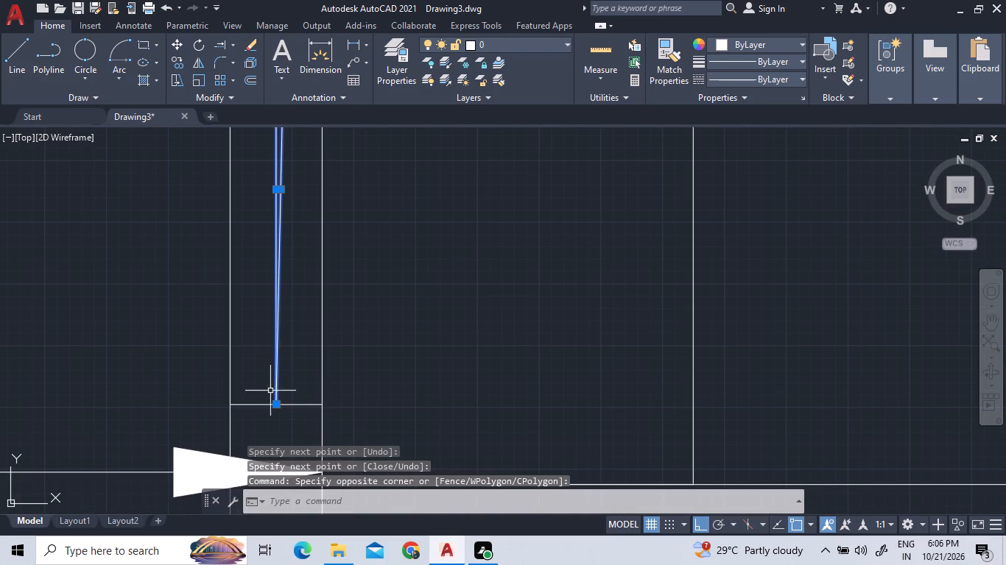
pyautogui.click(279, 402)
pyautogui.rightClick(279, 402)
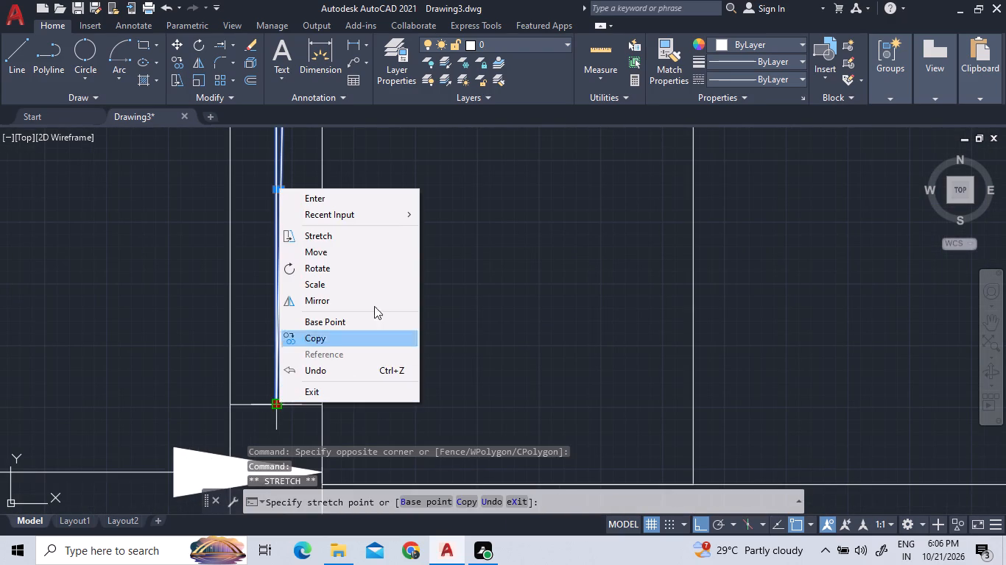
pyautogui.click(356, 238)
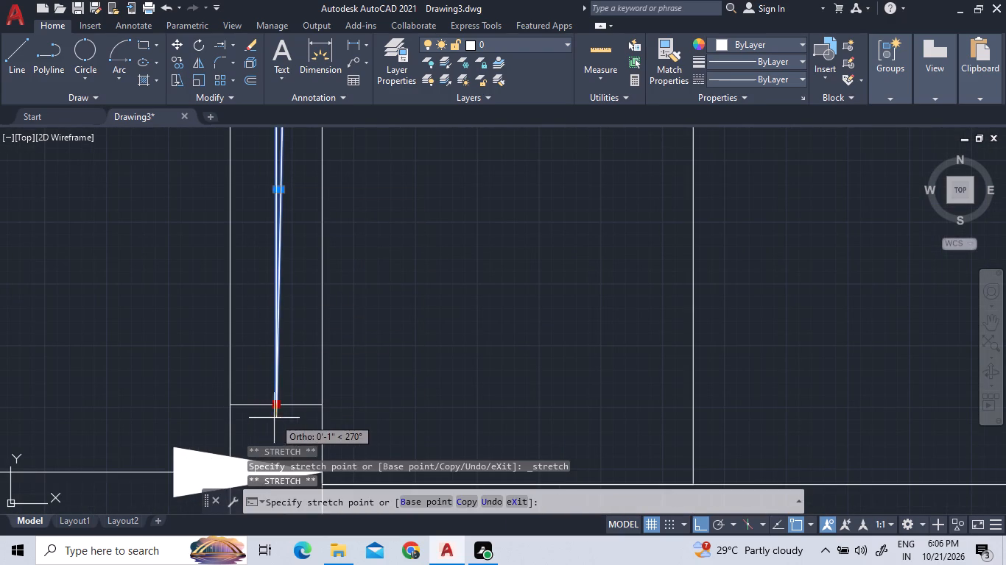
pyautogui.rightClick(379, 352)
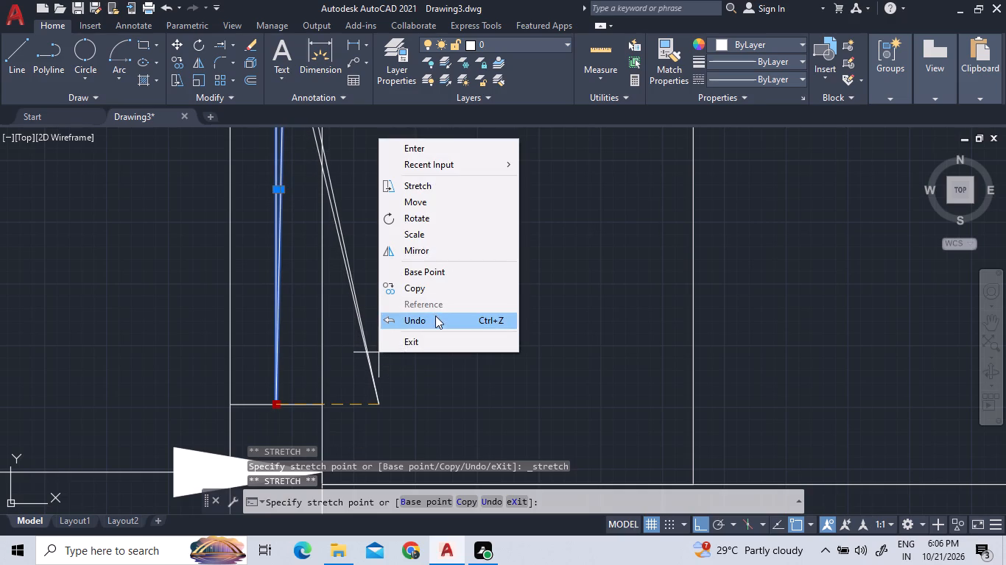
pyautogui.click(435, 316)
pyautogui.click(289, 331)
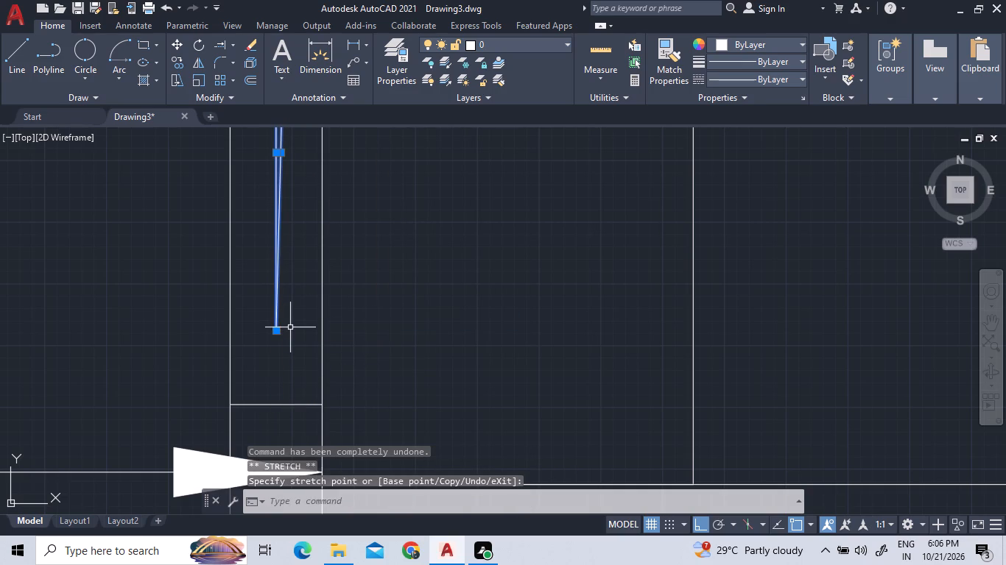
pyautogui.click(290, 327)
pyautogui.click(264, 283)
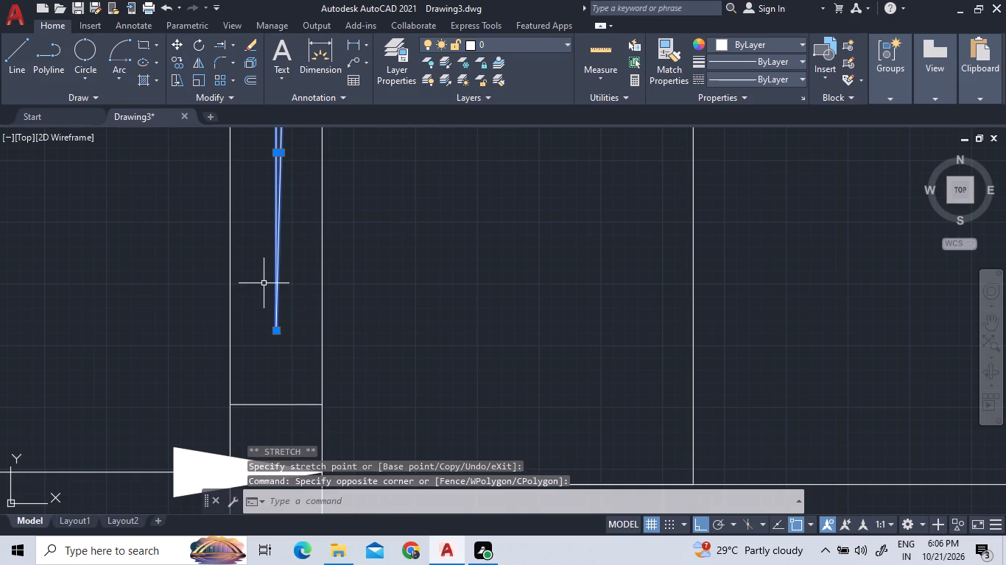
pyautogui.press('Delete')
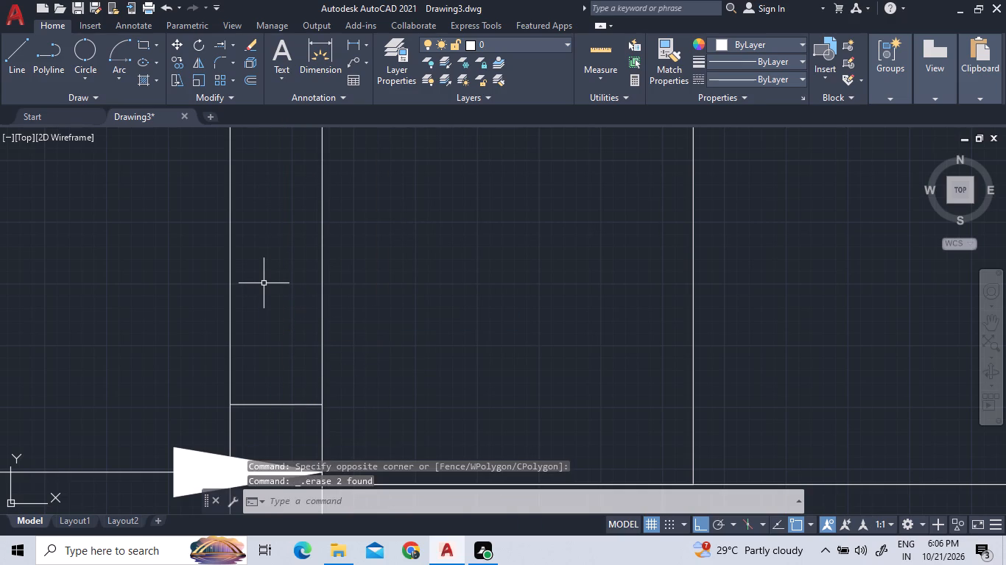
# Draw two separate, roughly parallel vertical pane lines between the window's end lines in the toilet's passage-side wall.
pyautogui.scroll(-2, 336, 327)
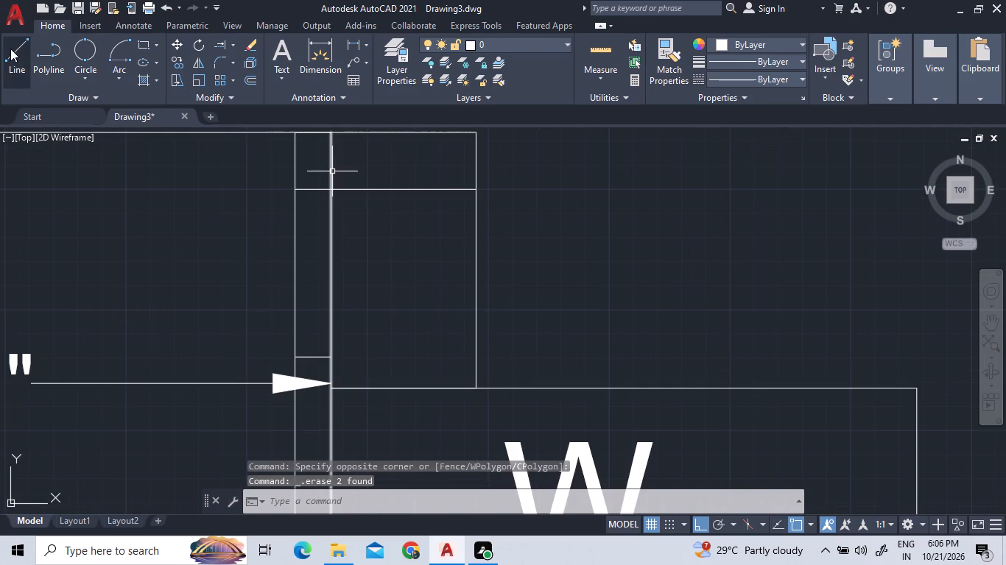
pyautogui.click(24, 53)
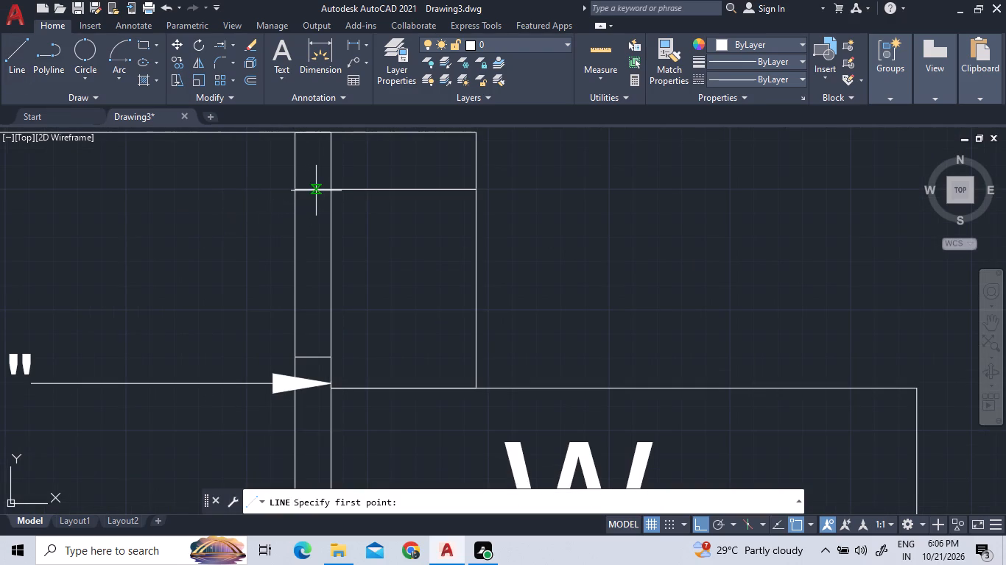
pyautogui.click(314, 189)
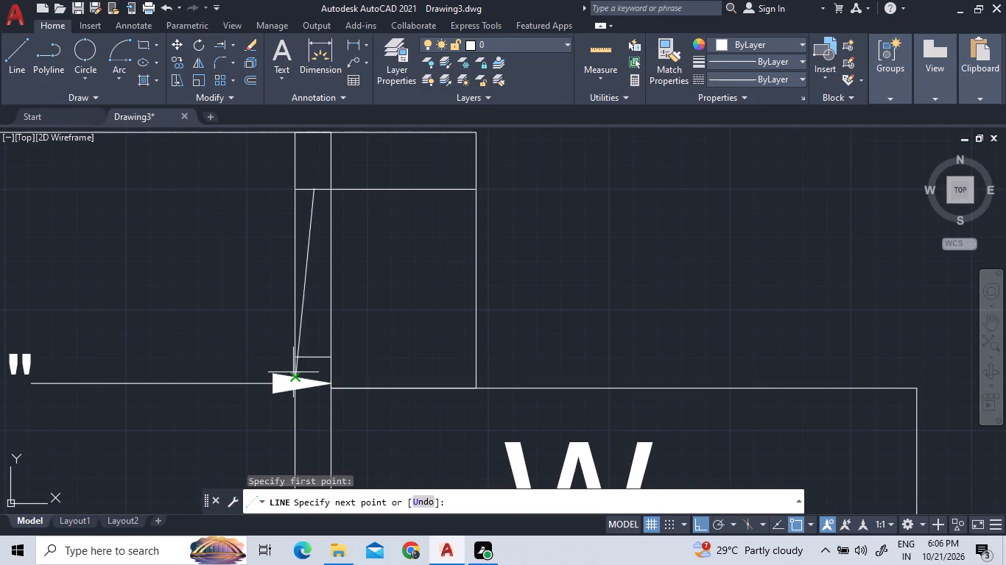
pyautogui.click(317, 359)
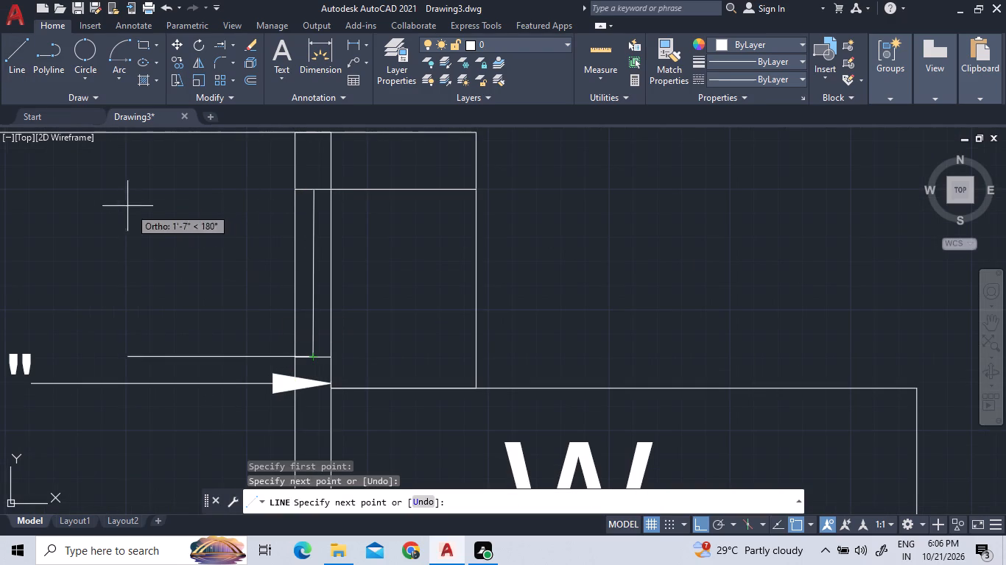
pyautogui.click(13, 60)
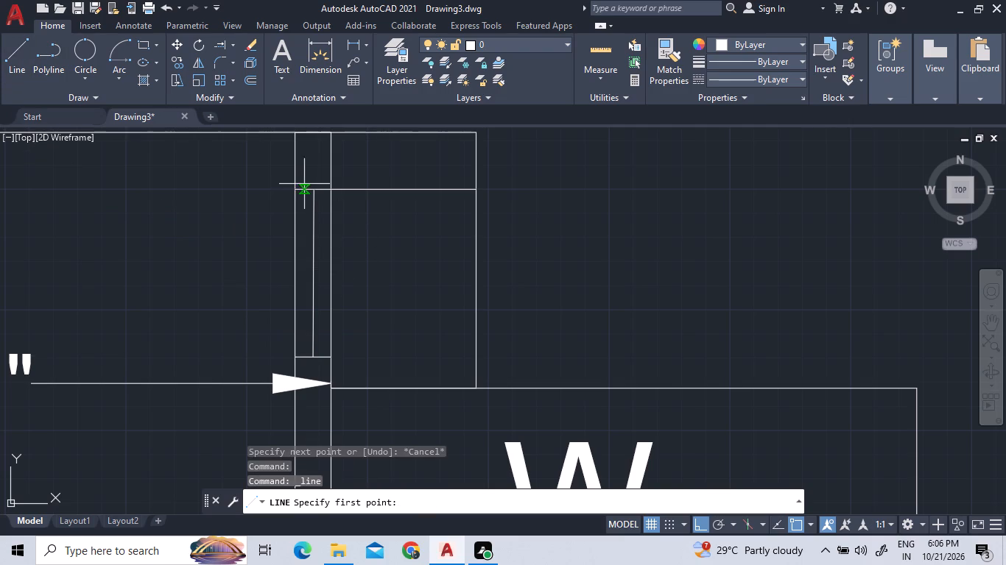
pyautogui.click(304, 190)
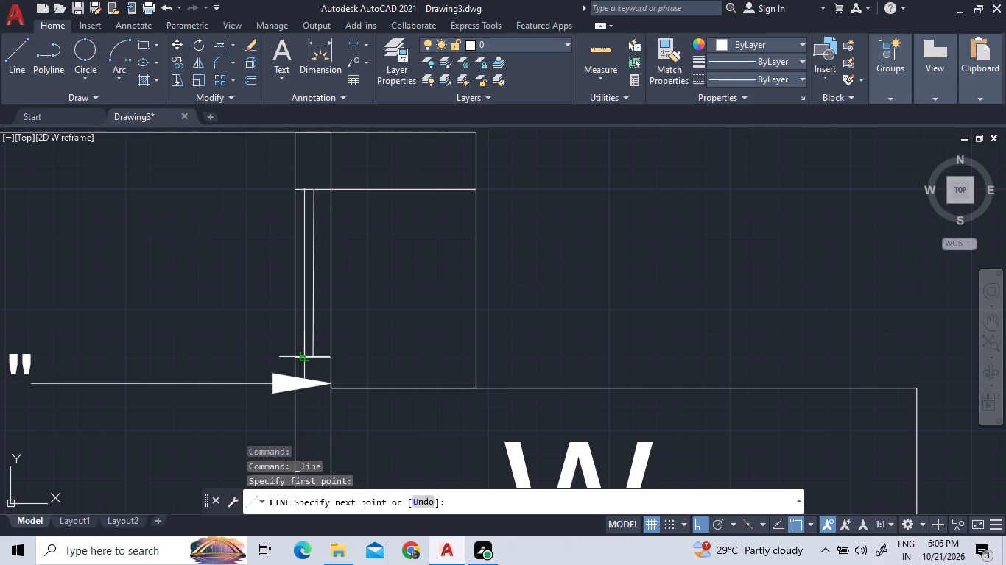
pyautogui.click(306, 354)
pyautogui.click(23, 67)
pyautogui.scroll(-1, 348, 429)
pyautogui.rightClick(563, 307)
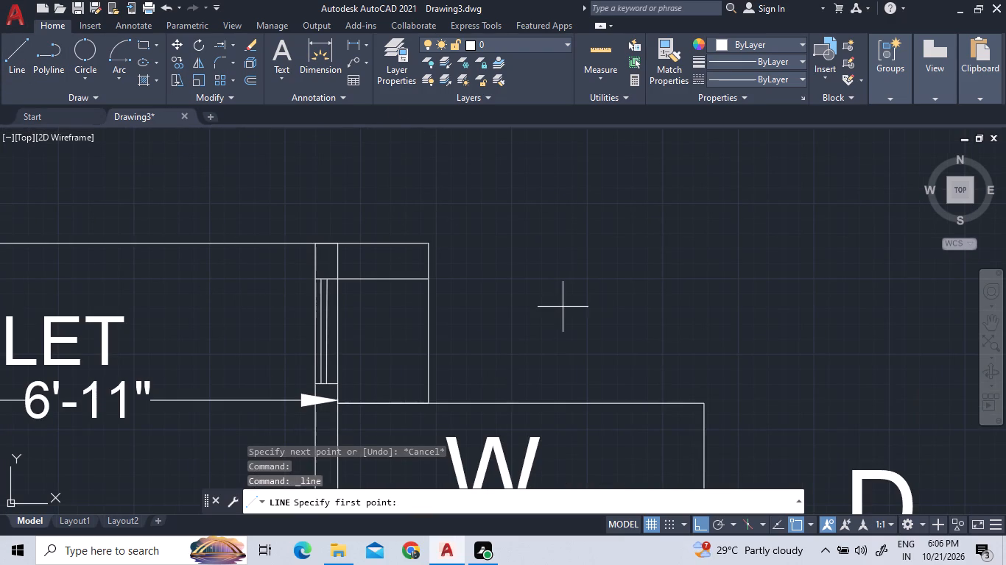
pyautogui.rightClick(582, 318)
pyautogui.click(603, 337)
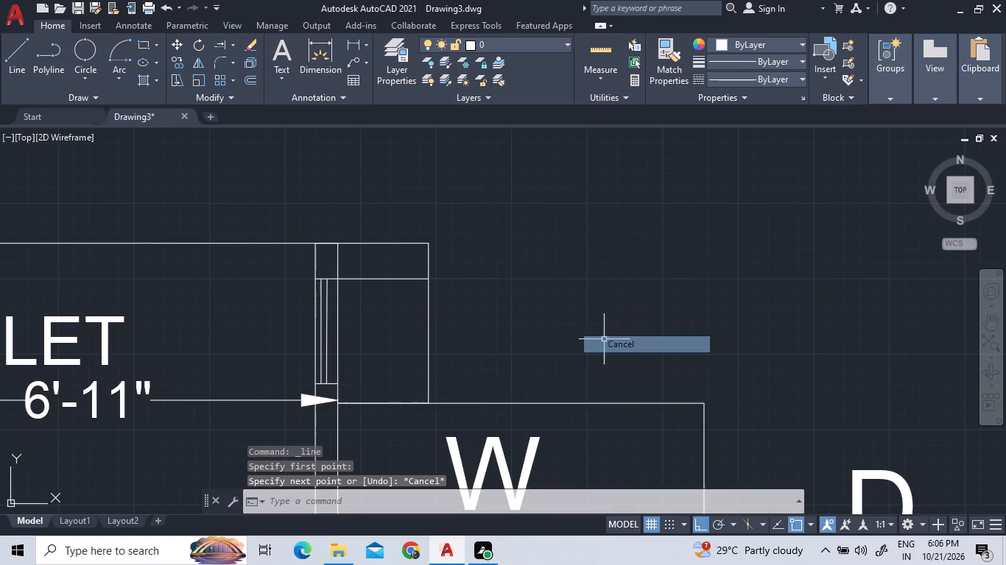
# Copy the W label of the 11'-10" bedroom's window into the small outline beside the toilet's new window, with Ortho off.
pyautogui.scroll(-3, 552, 320)
pyautogui.click(533, 362)
pyautogui.rightClick(560, 246)
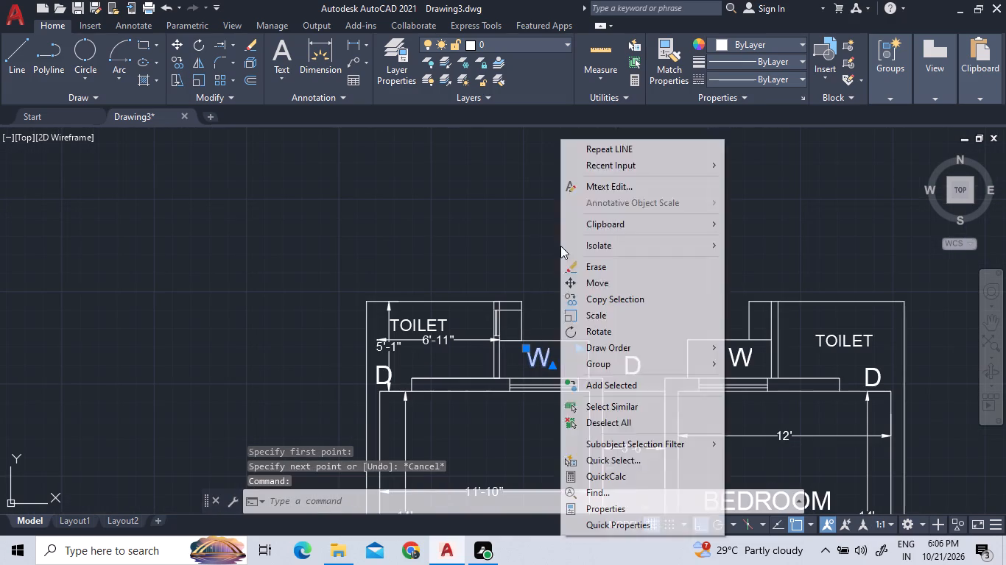
pyautogui.moveTo(630, 297); pyautogui.dragTo(630, 304)
pyautogui.click(573, 372)
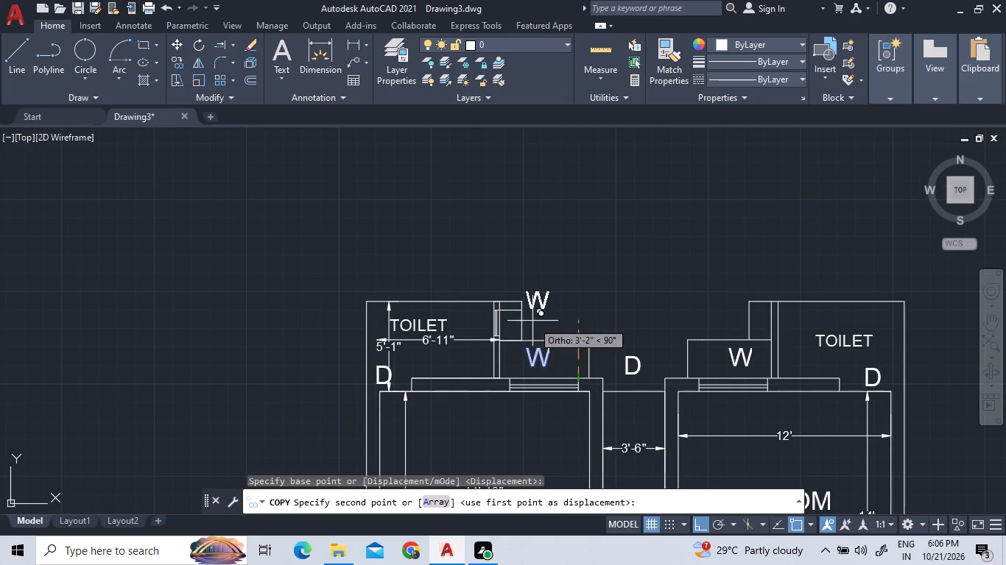
pyautogui.scroll(1, 474, 360)
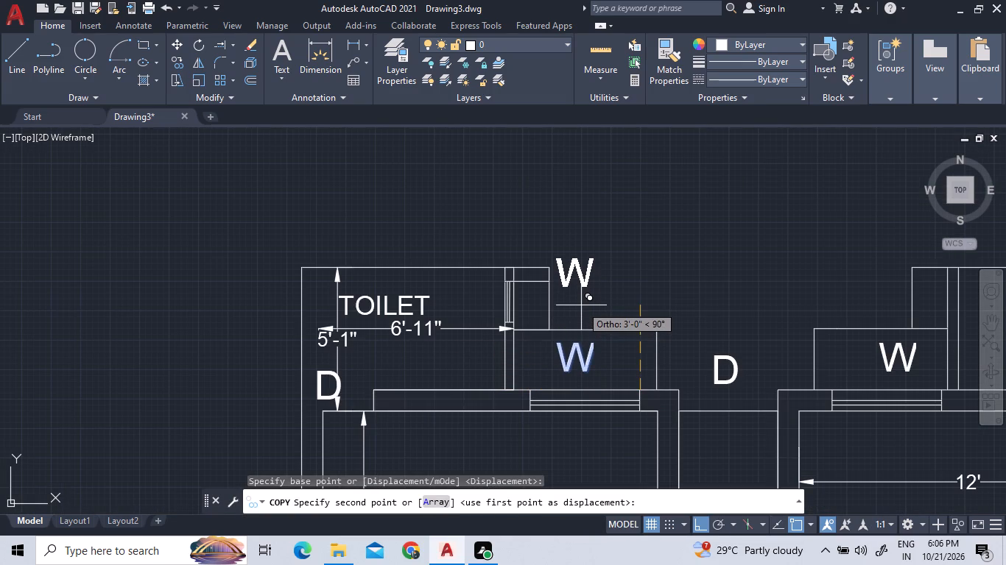
pyautogui.press('F8')
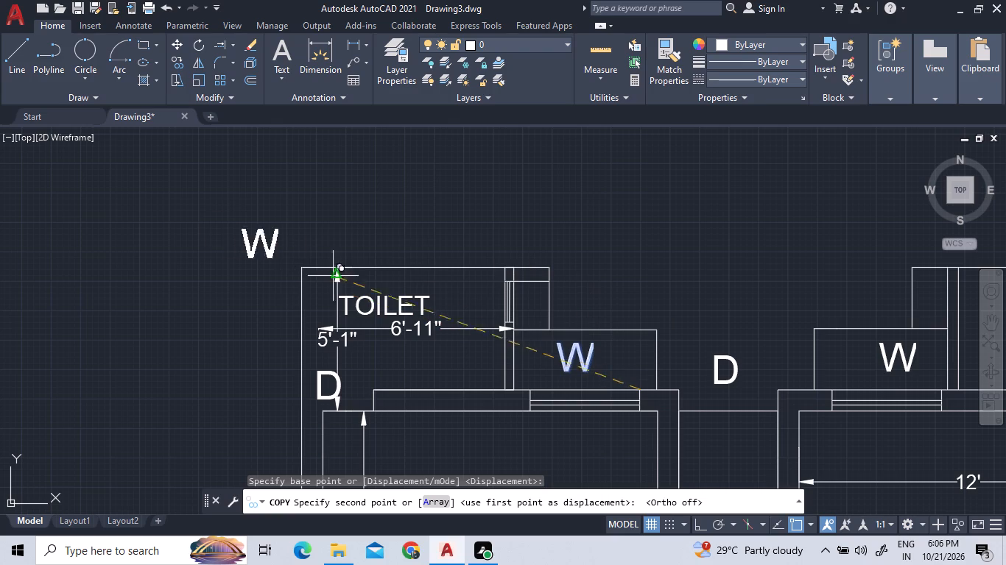
pyautogui.scroll(2, 580, 338)
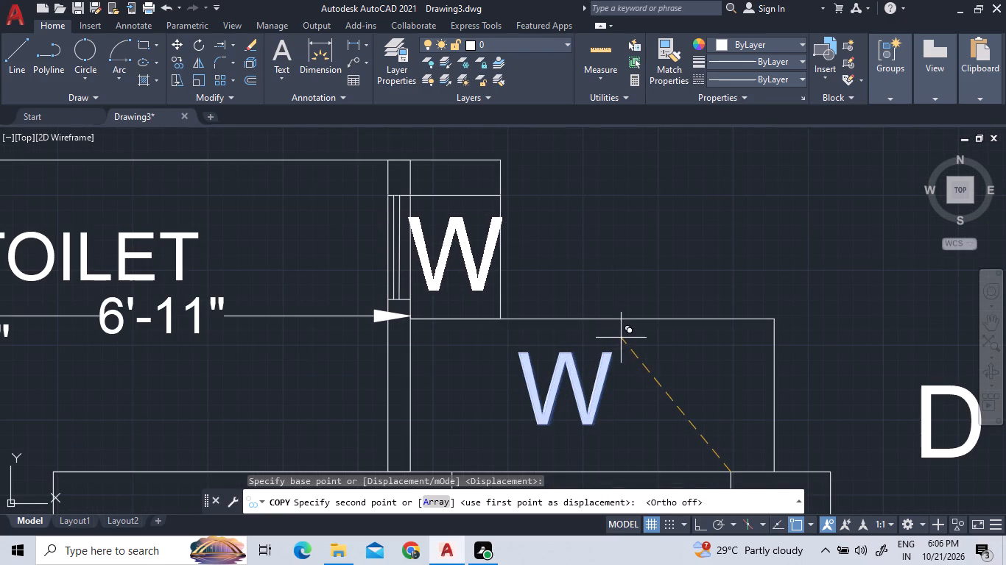
pyautogui.click(623, 338)
pyautogui.rightClick(602, 260)
pyautogui.click(613, 261)
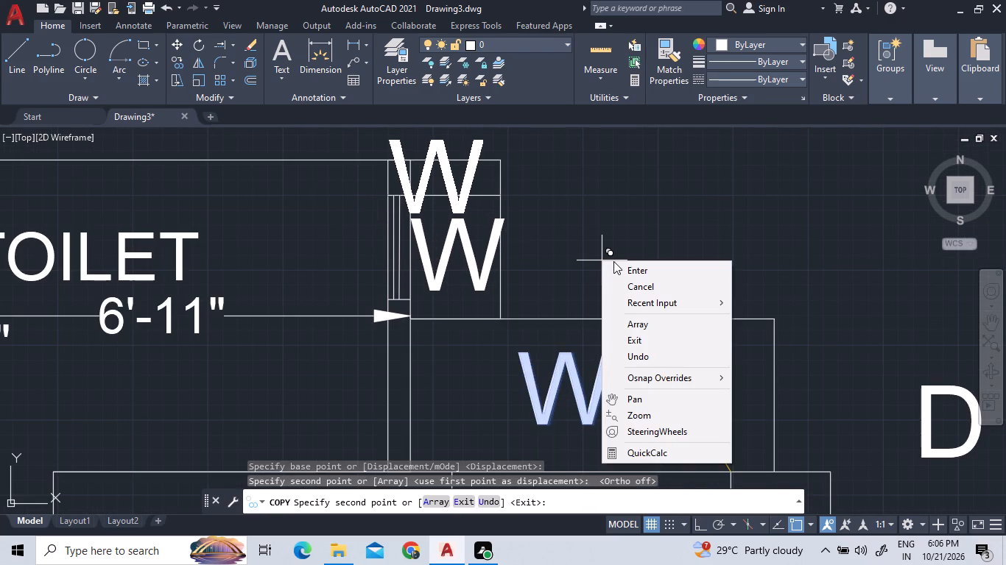
pyautogui.click(615, 269)
# Change the copied W label beside the 6'-11" toilet's new window to V.
pyautogui.tripleClick(443, 241)
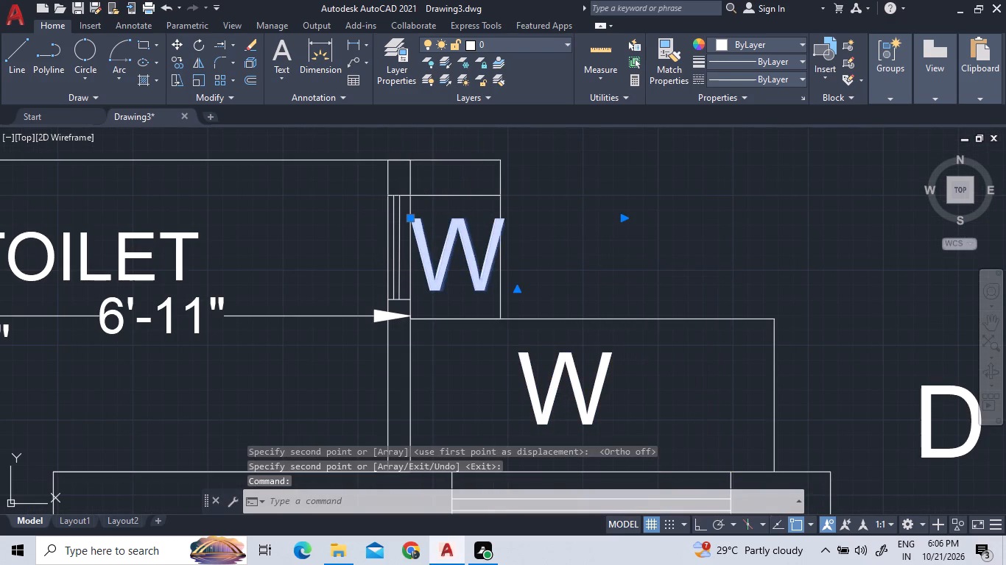
pyautogui.click(443, 241)
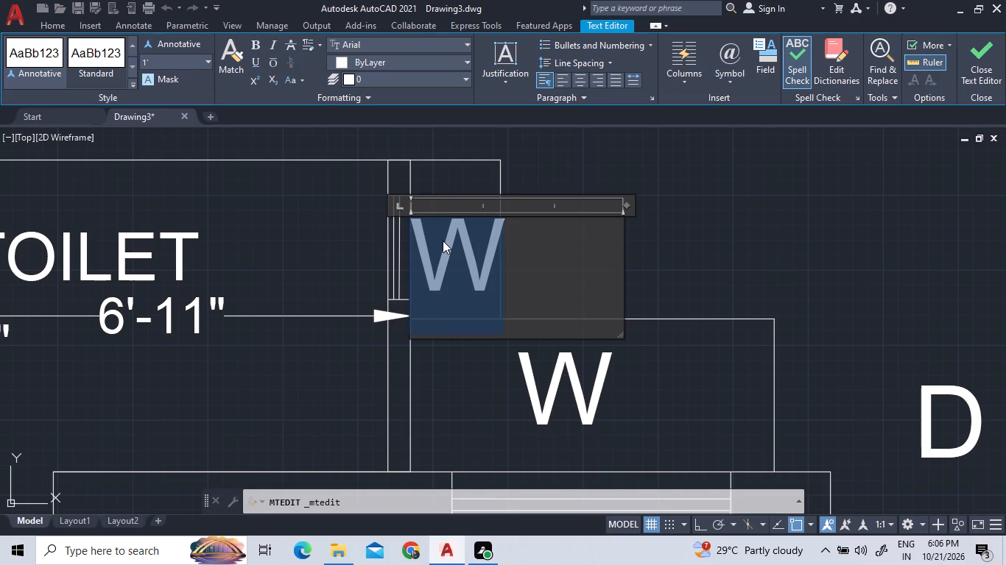
pyautogui.press('v')
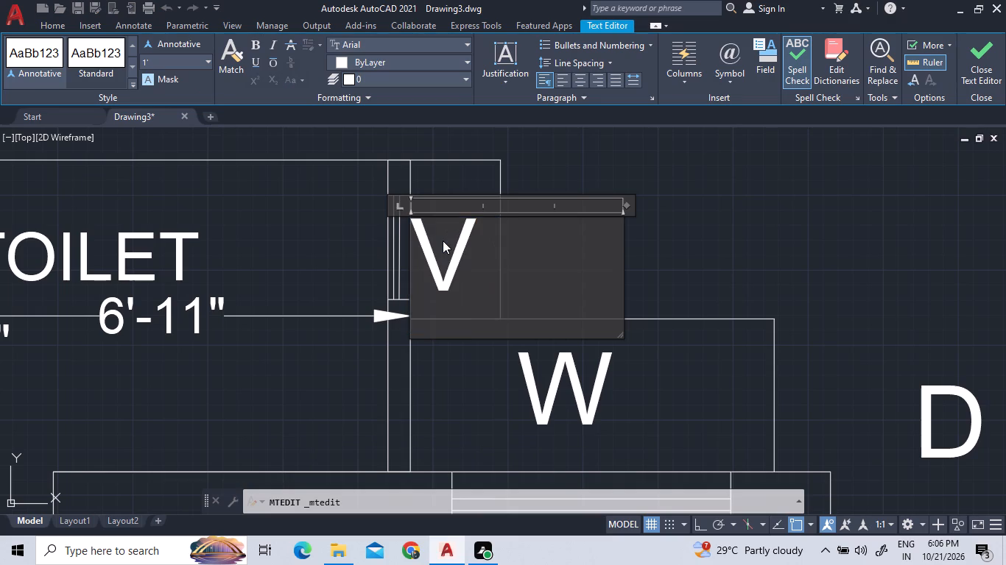
pyautogui.click(692, 214)
# Copy the toilet window lines and V label about 15'-8" horizontally, with Ortho on, into the passage-side wall of the toilet above the 12' bedroom.
pyautogui.scroll(-2, 567, 254)
pyautogui.moveTo(604, 247); pyautogui.dragTo(281, 184, button='middle')
pyautogui.scroll(2, 184, 171)
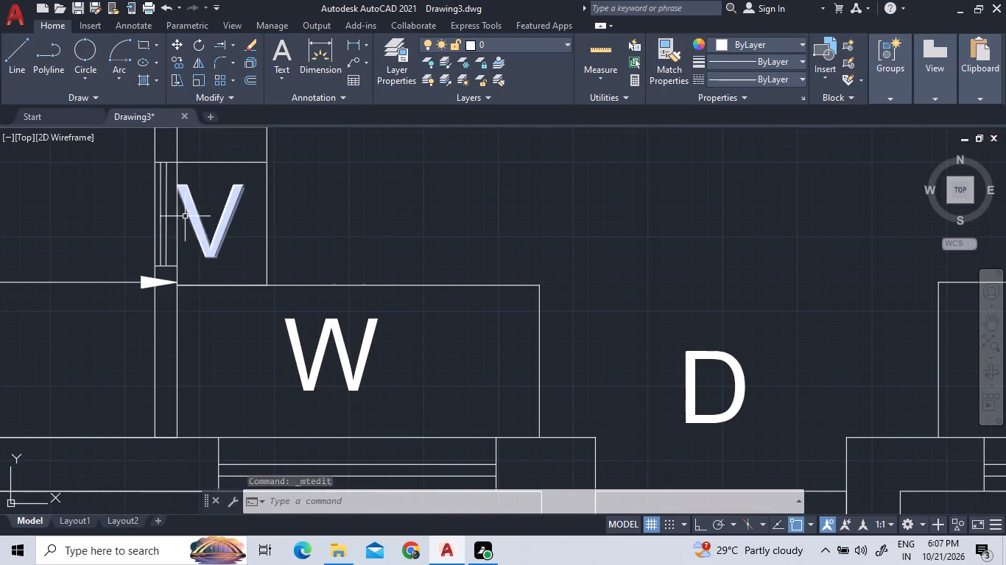
pyautogui.scroll(2, 169, 268)
pyautogui.click(170, 274)
pyautogui.click(138, 237)
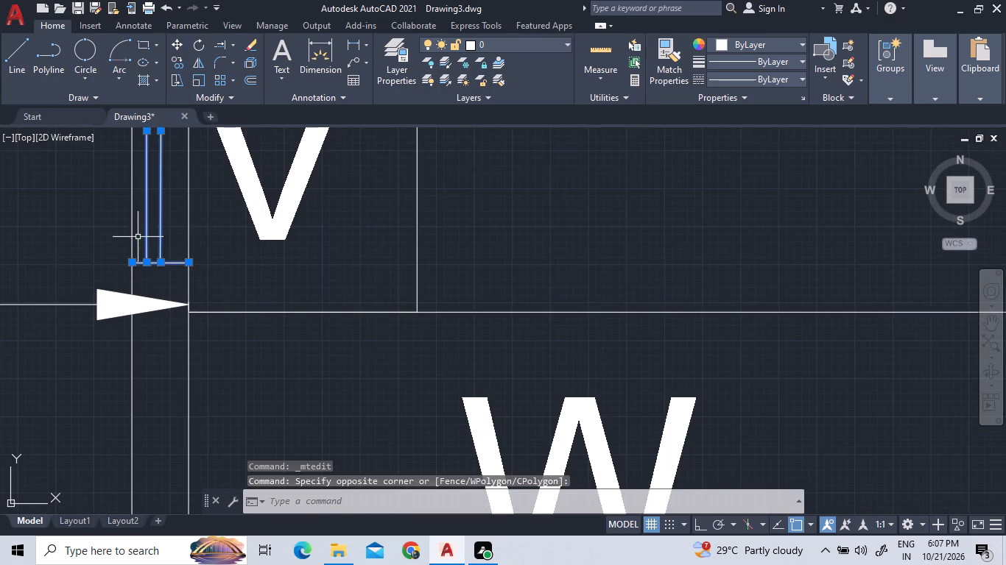
pyautogui.scroll(-3, 208, 301)
pyautogui.scroll(4, 194, 227)
pyautogui.click(271, 313)
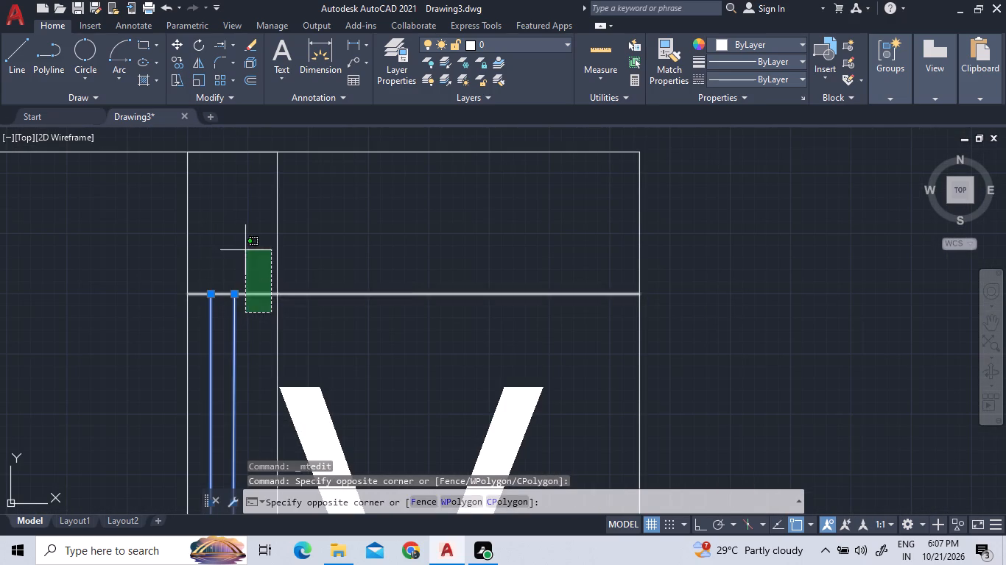
pyautogui.click(245, 250)
pyautogui.scroll(-3, 335, 308)
pyautogui.click(384, 360)
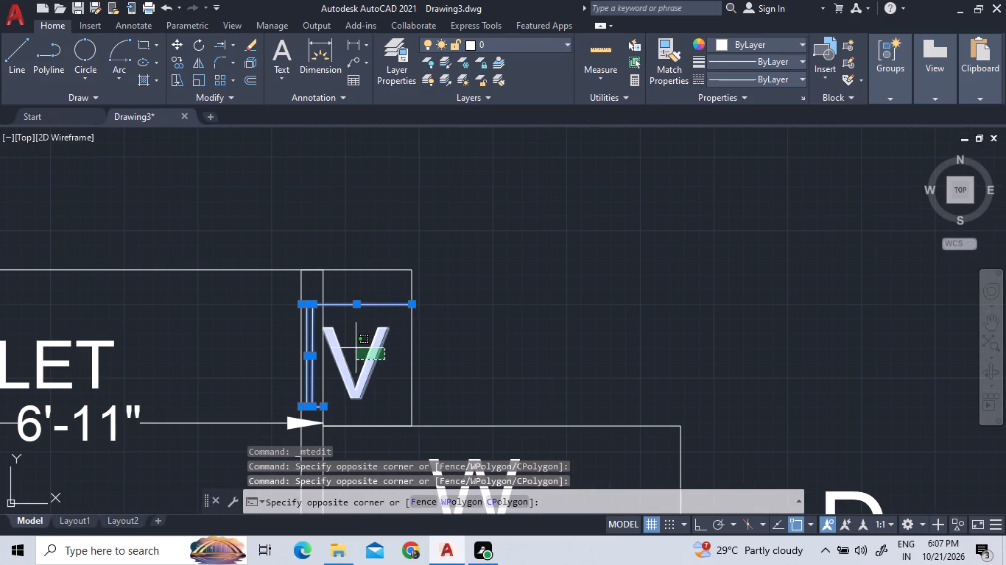
pyautogui.click(355, 348)
pyautogui.rightClick(521, 218)
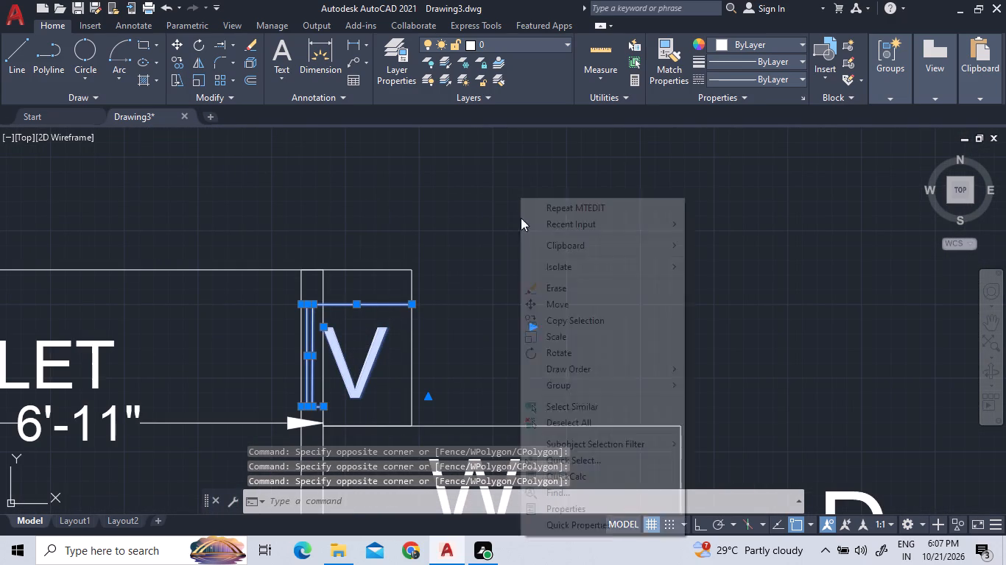
pyautogui.click(557, 324)
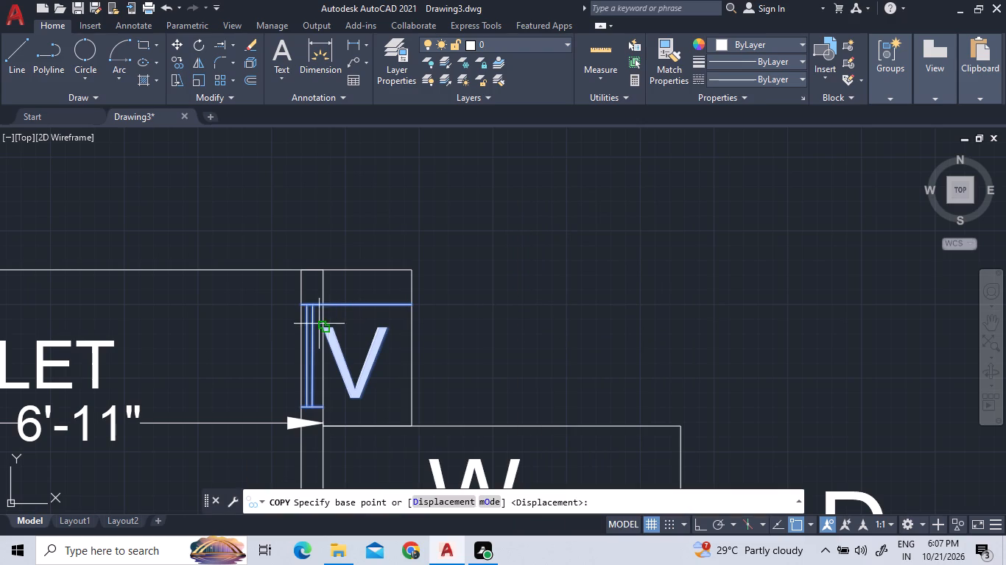
pyautogui.click(312, 357)
pyautogui.scroll(-3, 571, 327)
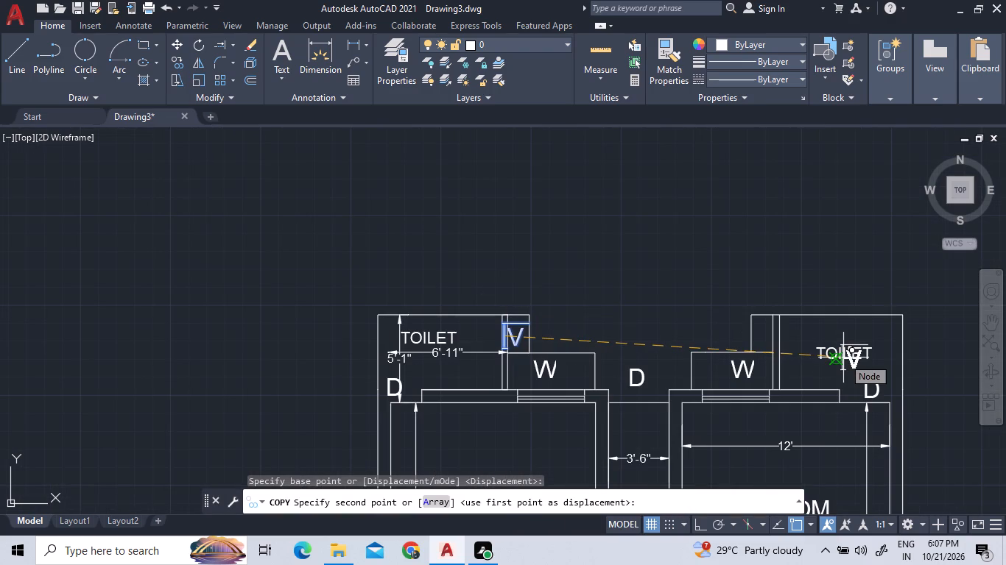
pyautogui.press('F8')
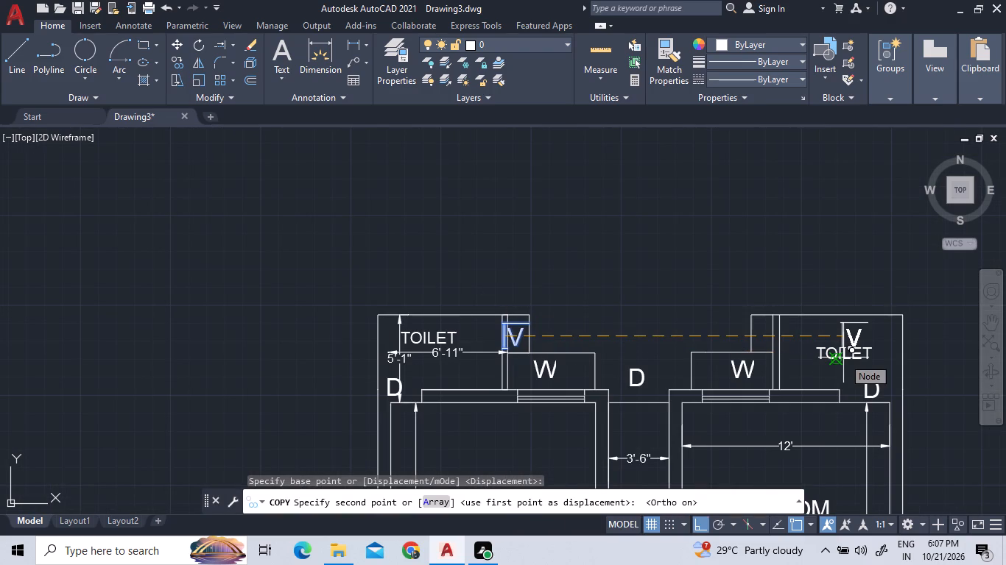
pyautogui.scroll(3, 843, 361)
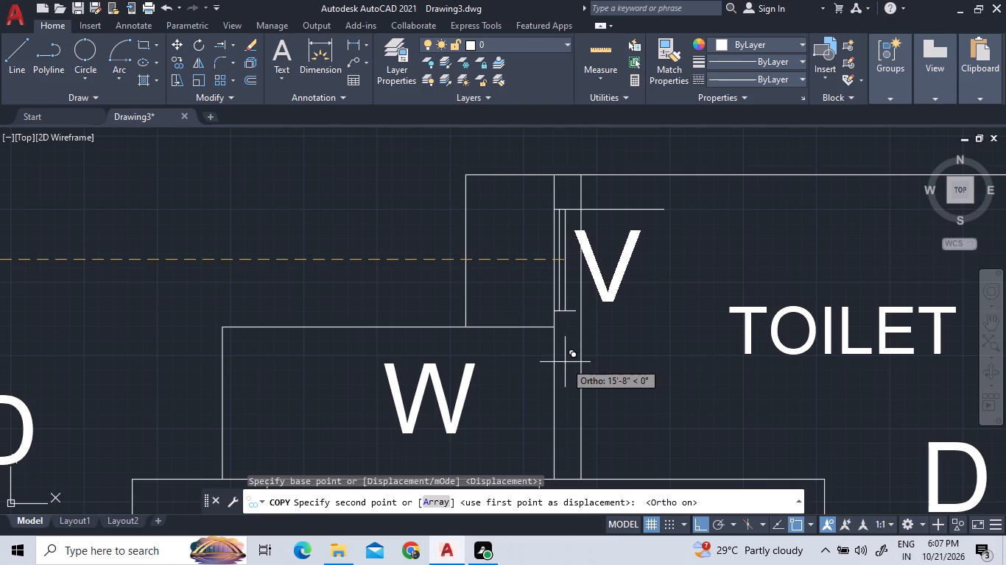
pyautogui.scroll(2, 565, 362)
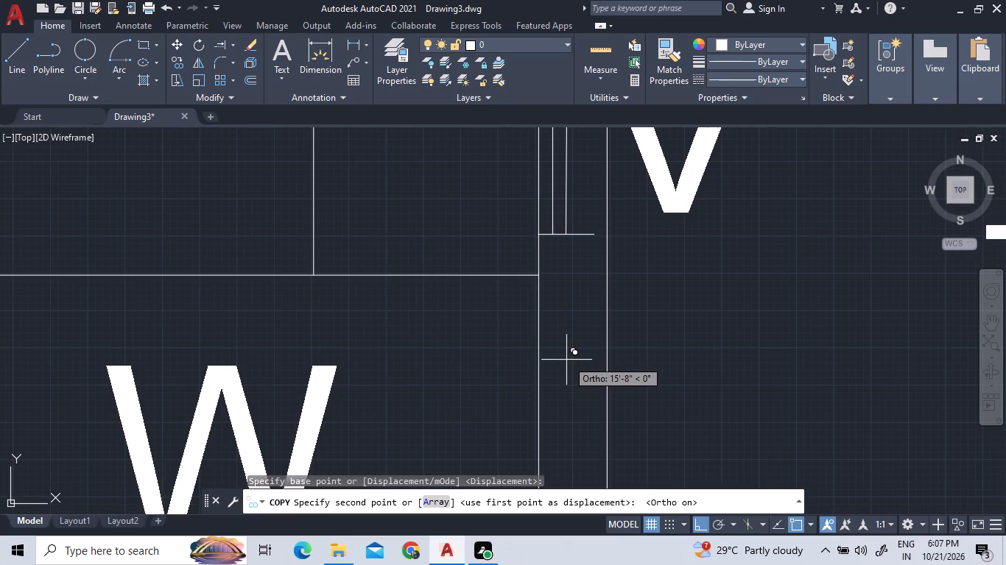
pyautogui.click(568, 360)
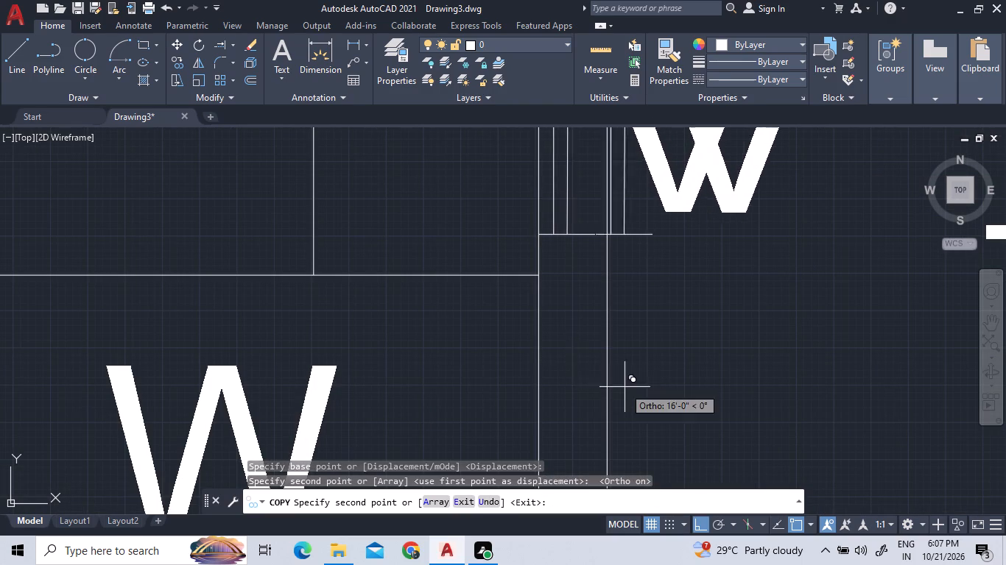
pyautogui.scroll(-2, 638, 405)
pyautogui.rightClick(684, 382)
pyautogui.click(768, 199)
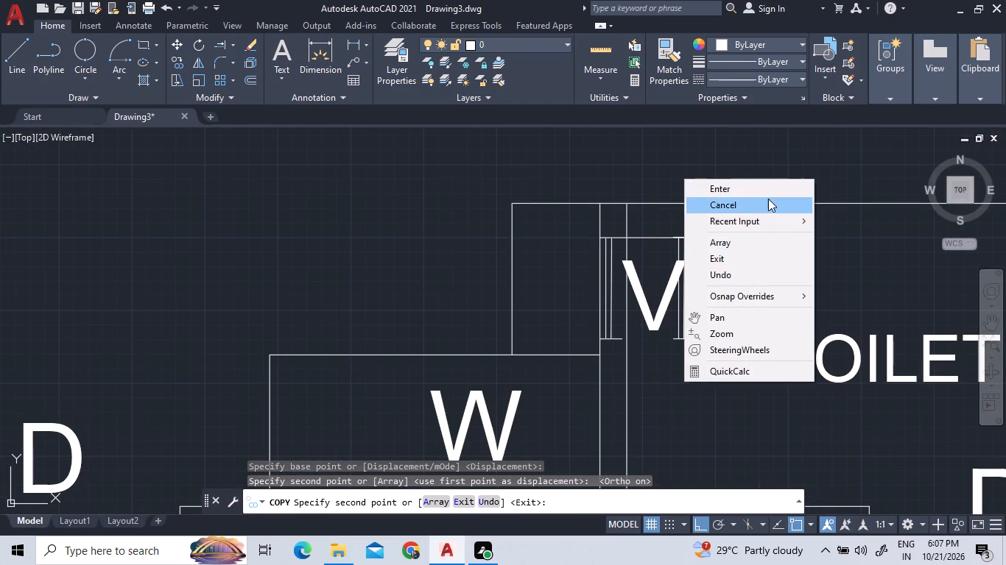
# Trim the upper end line of both toilet windows where it extends past the passage-side wall.
pyautogui.click(233, 49)
pyautogui.click(235, 64)
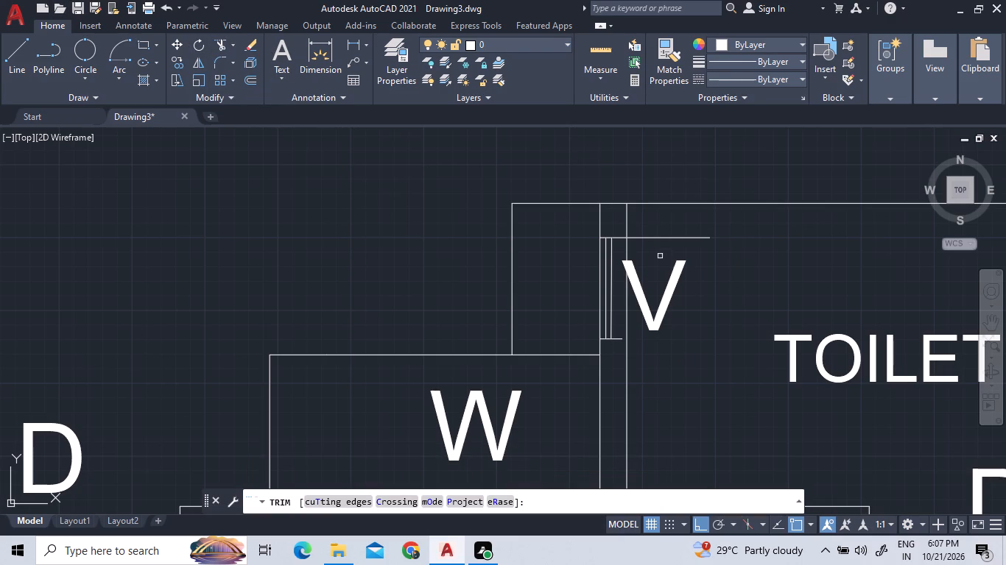
pyautogui.click(644, 239)
pyautogui.scroll(-3, 653, 240)
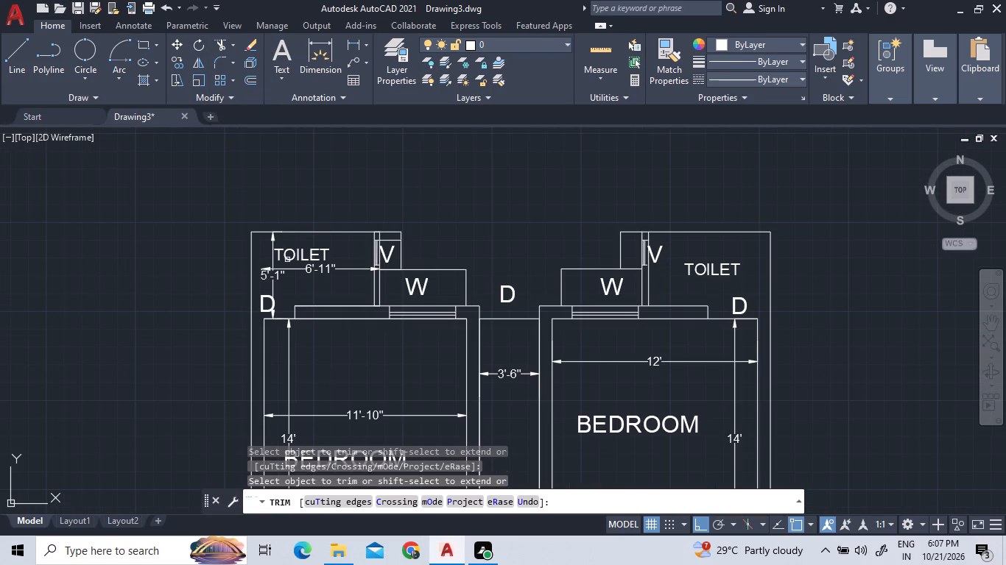
pyautogui.scroll(3, 287, 263)
pyautogui.scroll(-2, 447, 278)
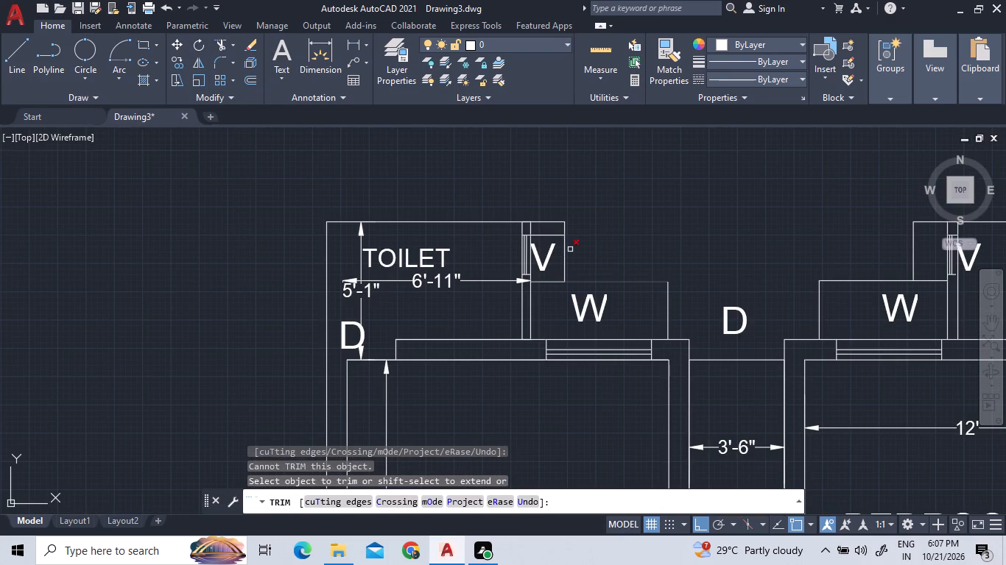
pyautogui.click(544, 234)
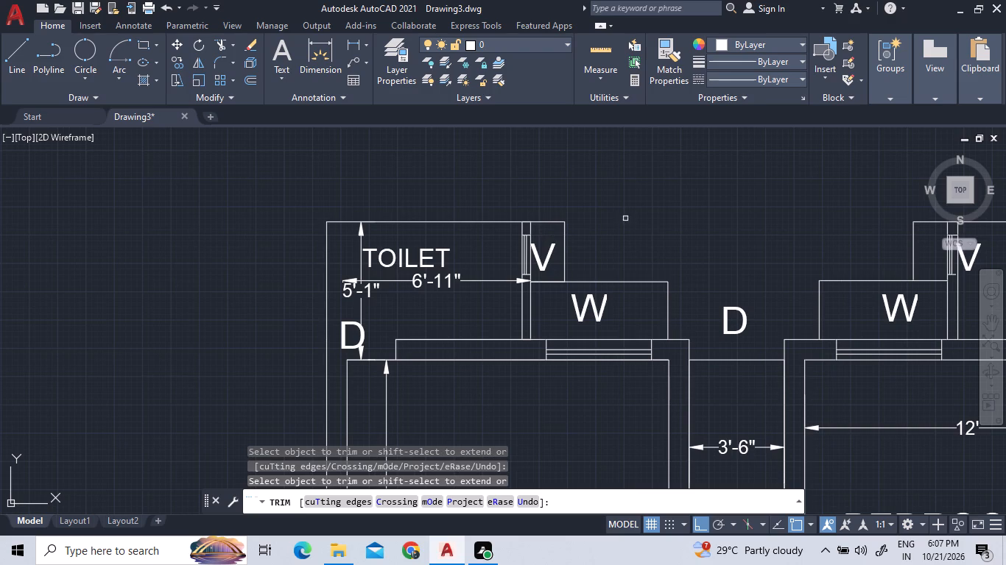
pyautogui.scroll(-1, 680, 208)
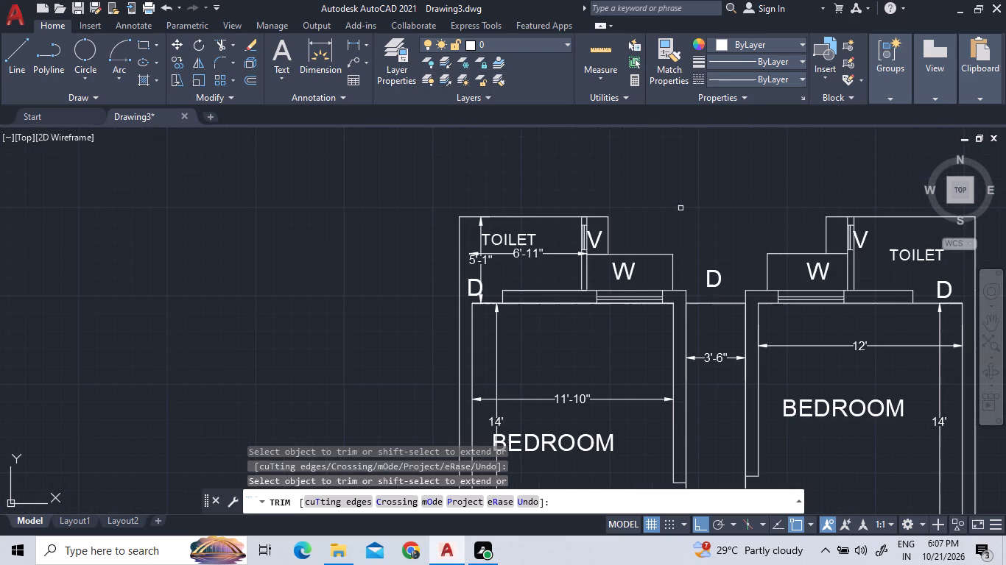
pyautogui.rightClick(639, 230)
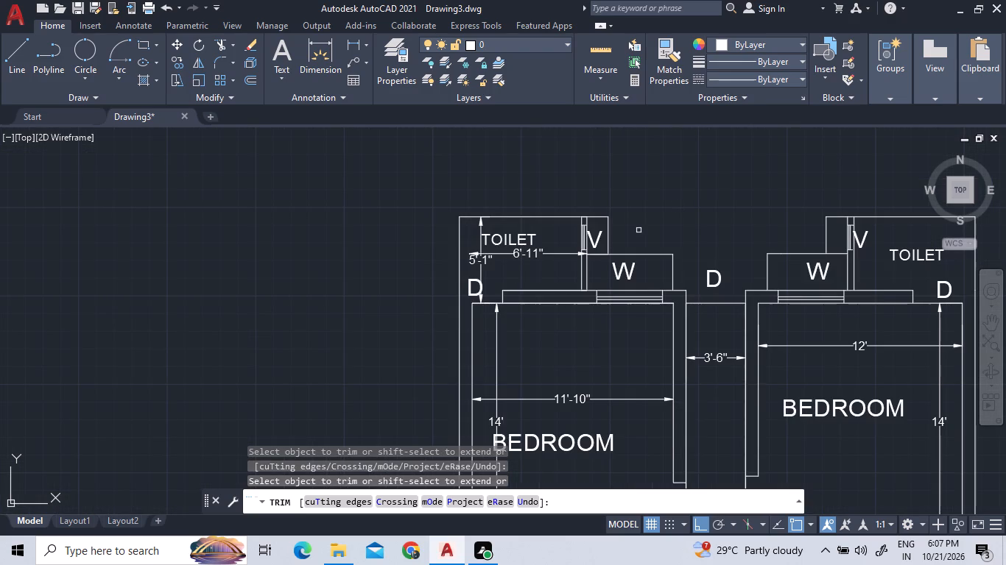
pyautogui.click(644, 238)
# Set the linetype of the outlines around the V and W labels beside both toilets to ACAD_ISO02W100.
pyautogui.click(602, 219)
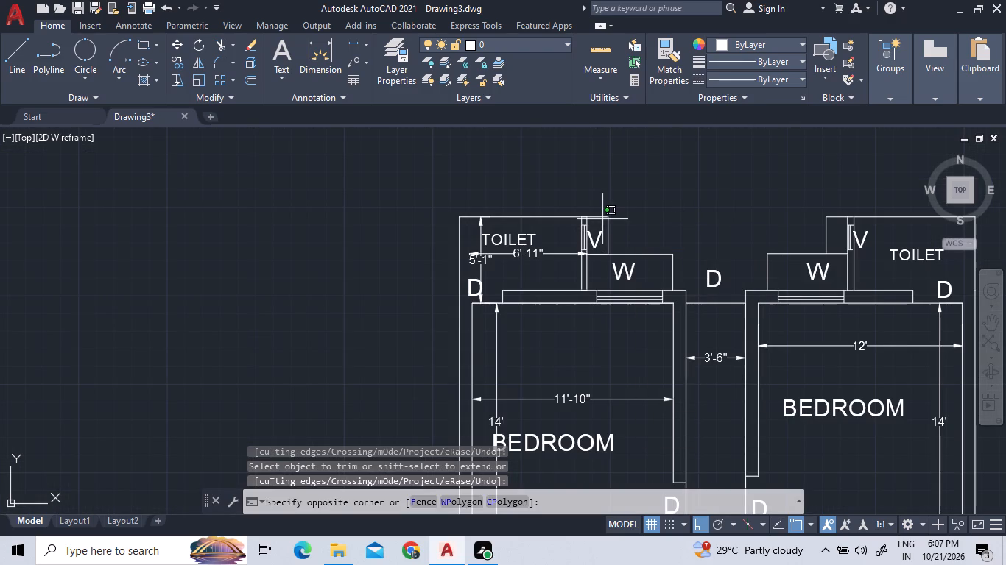
pyautogui.click(597, 205)
pyautogui.click(619, 232)
pyautogui.click(602, 222)
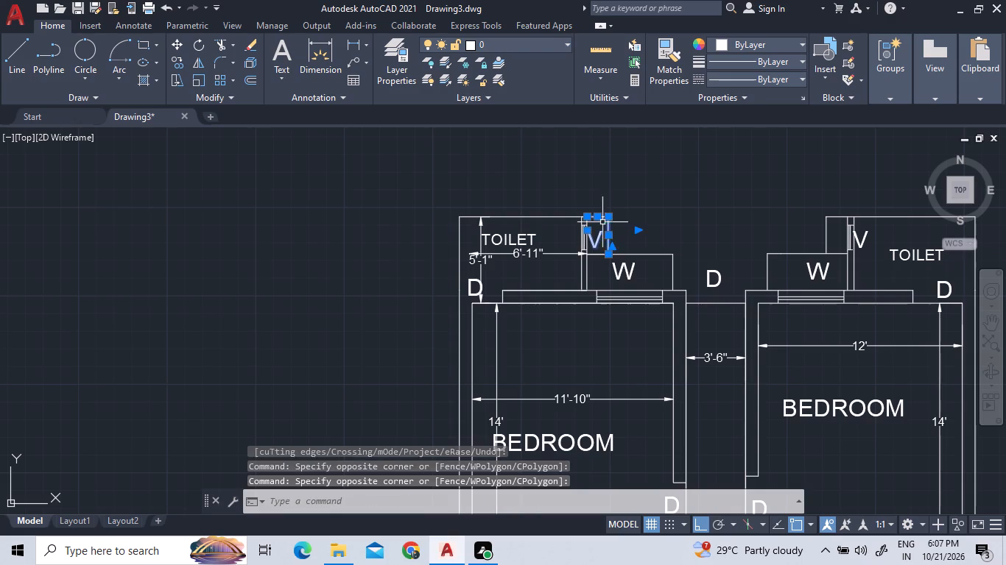
pyautogui.click(627, 257)
pyautogui.click(625, 241)
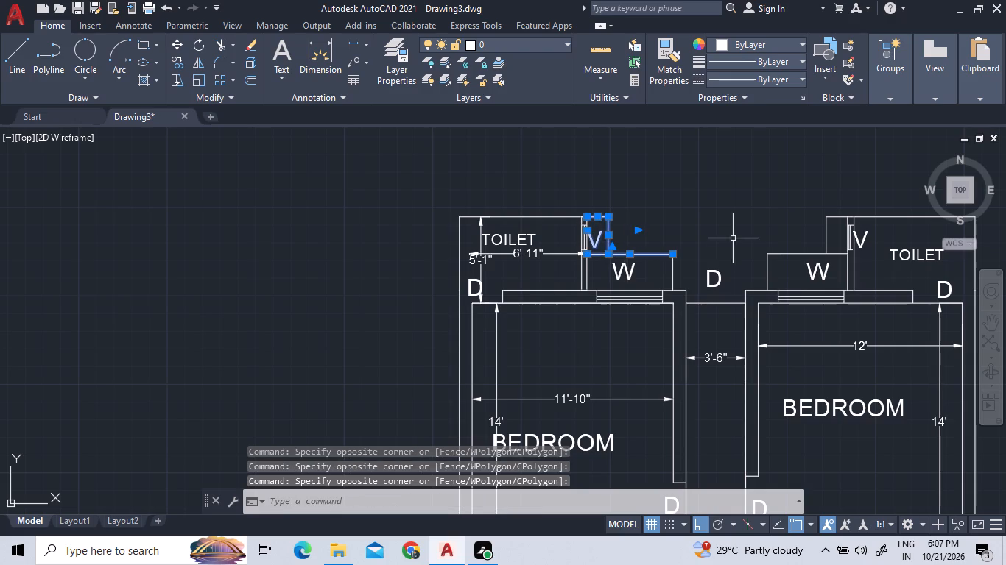
pyautogui.click(680, 262)
pyautogui.click(655, 262)
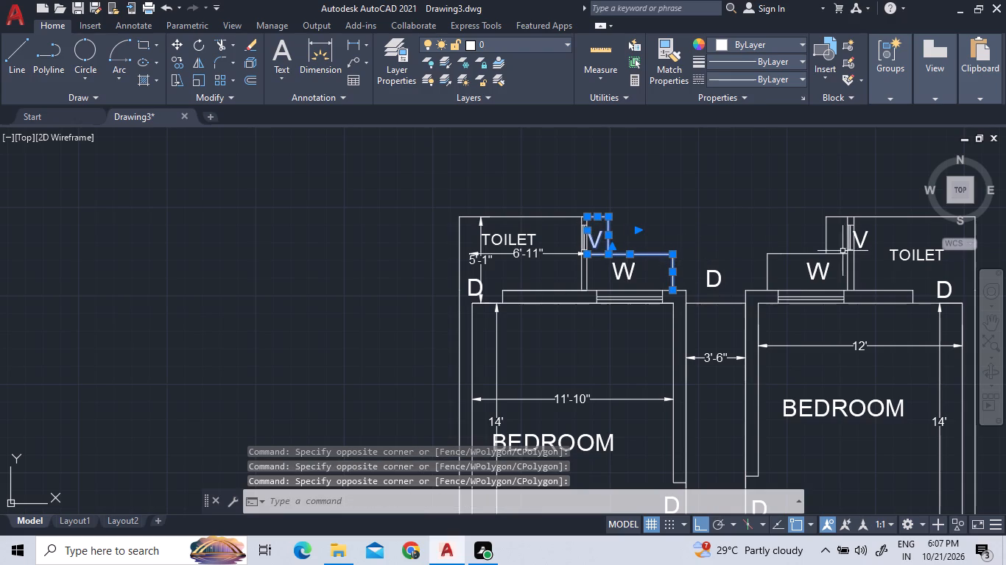
pyautogui.click(772, 266)
pyautogui.click(700, 180)
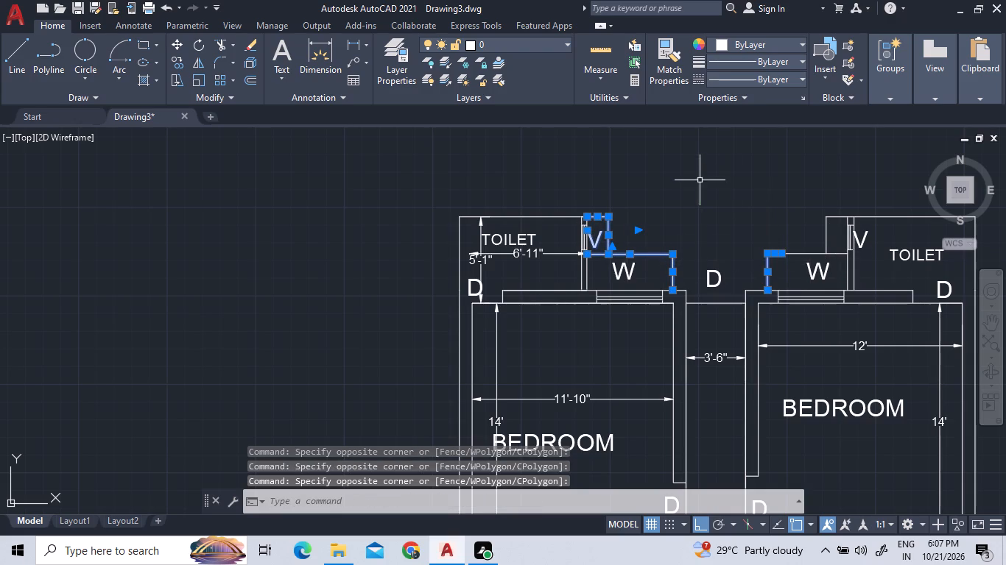
pyautogui.click(834, 258)
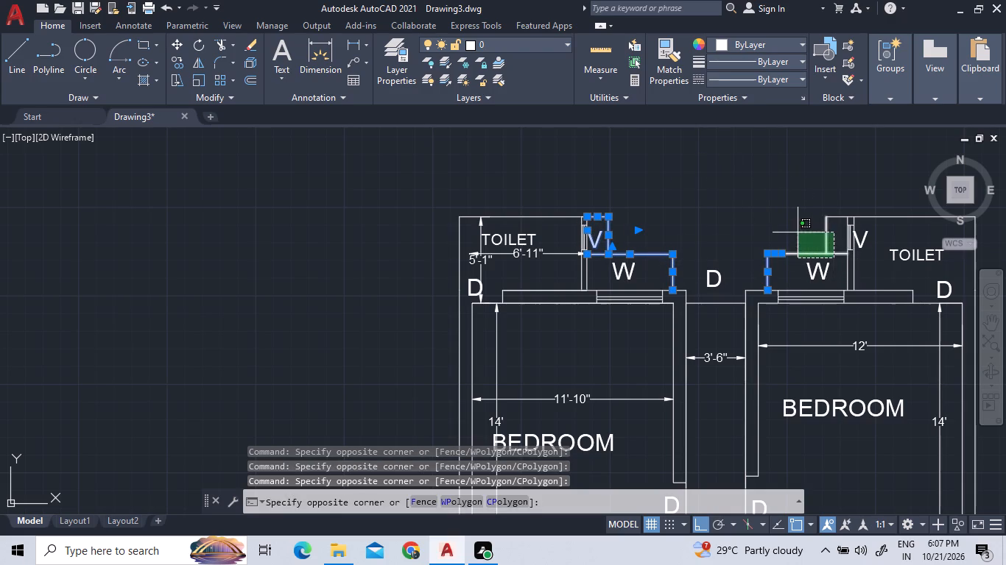
pyautogui.click(798, 232)
pyautogui.click(834, 216)
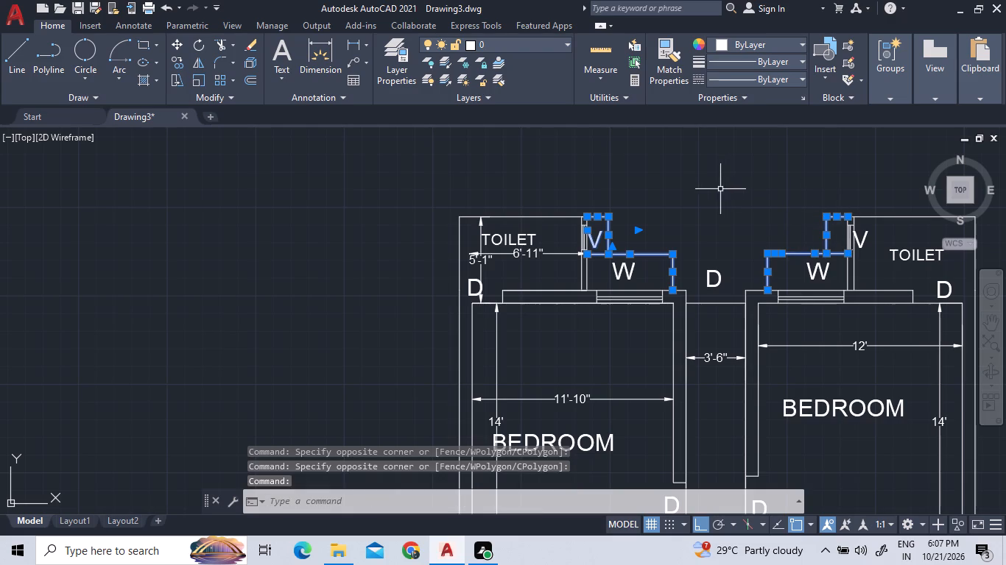
pyautogui.click(775, 77)
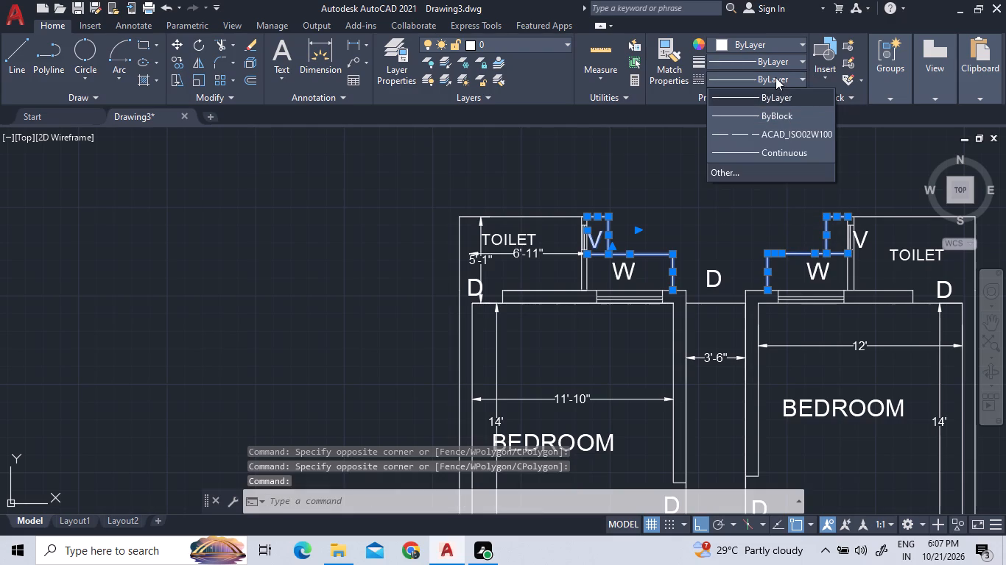
pyautogui.click(820, 135)
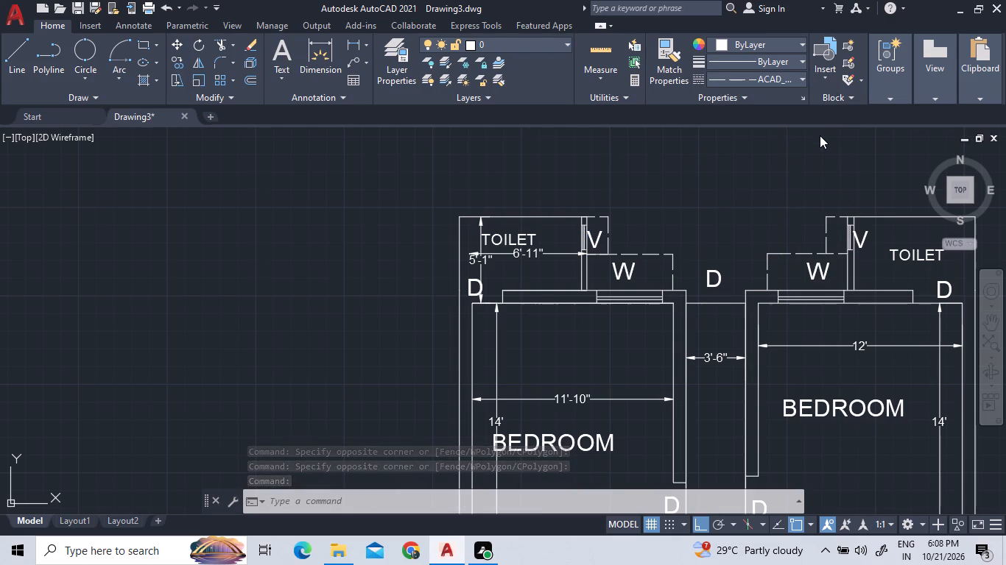
pyautogui.click(730, 188)
pyautogui.press('Escape')
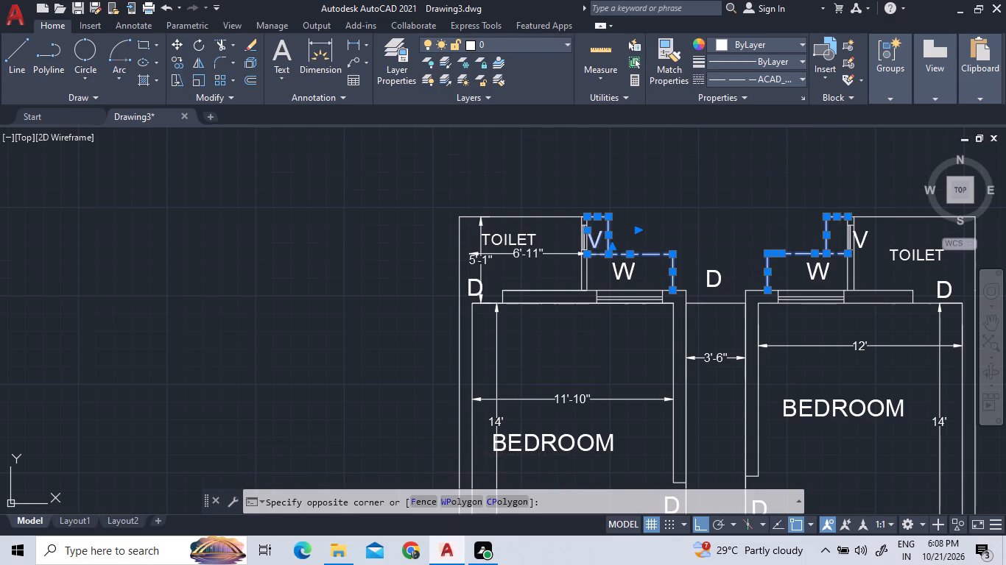
pyautogui.press('Escape')
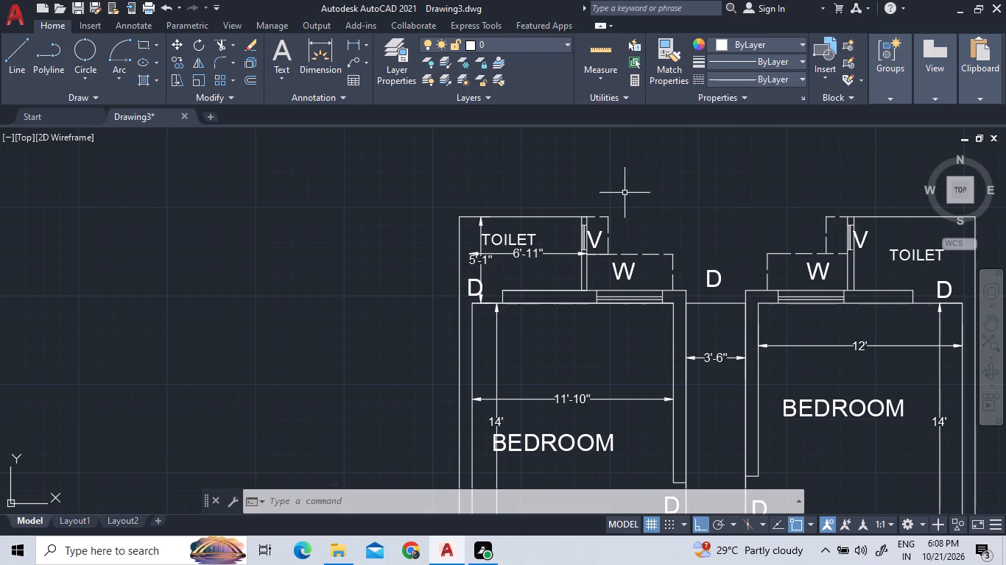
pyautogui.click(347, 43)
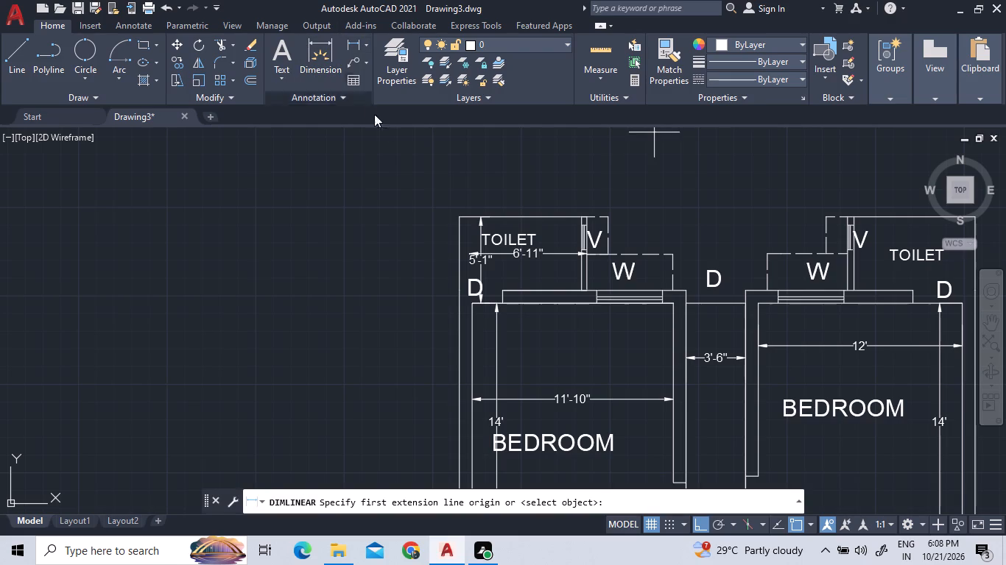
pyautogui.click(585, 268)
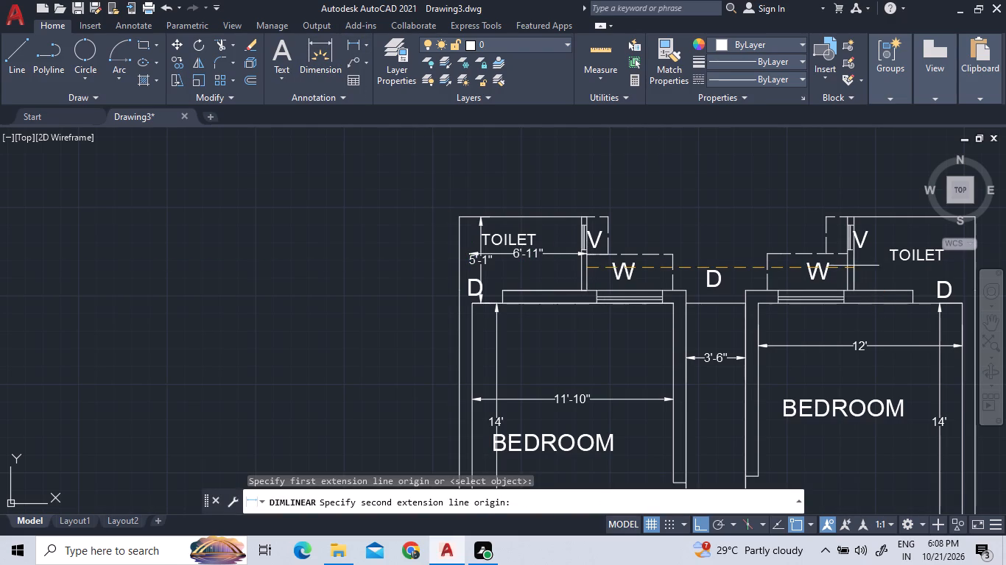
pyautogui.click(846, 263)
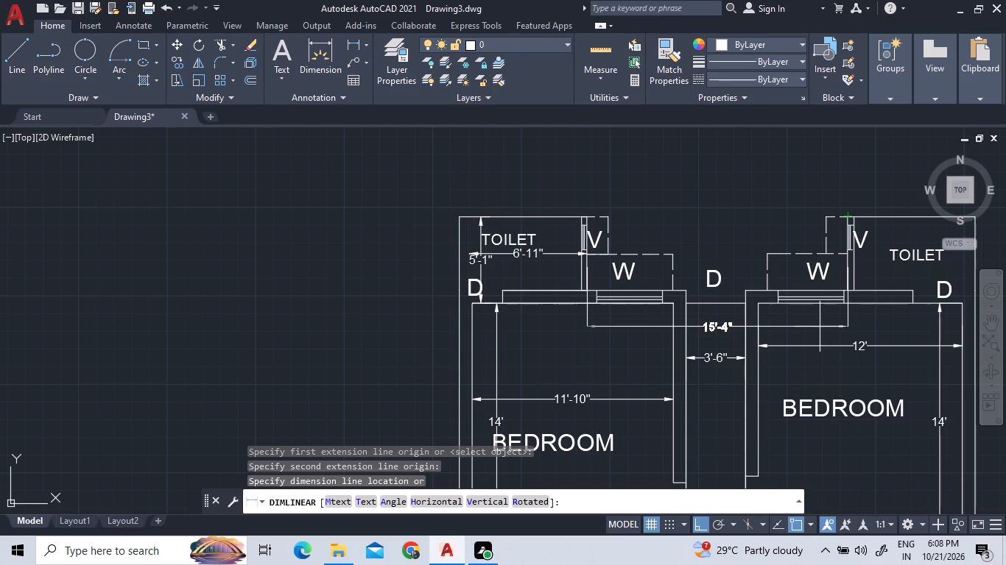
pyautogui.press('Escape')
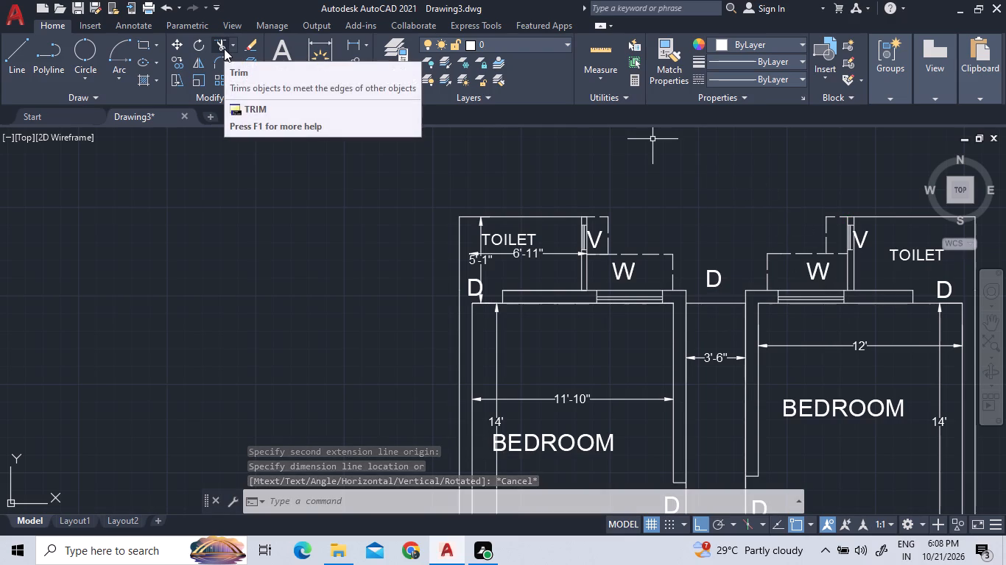
# Add the multiline text OPEN SPACE between the two toilets, above the passage door, with an enlarged text height.
pyautogui.click(278, 62)
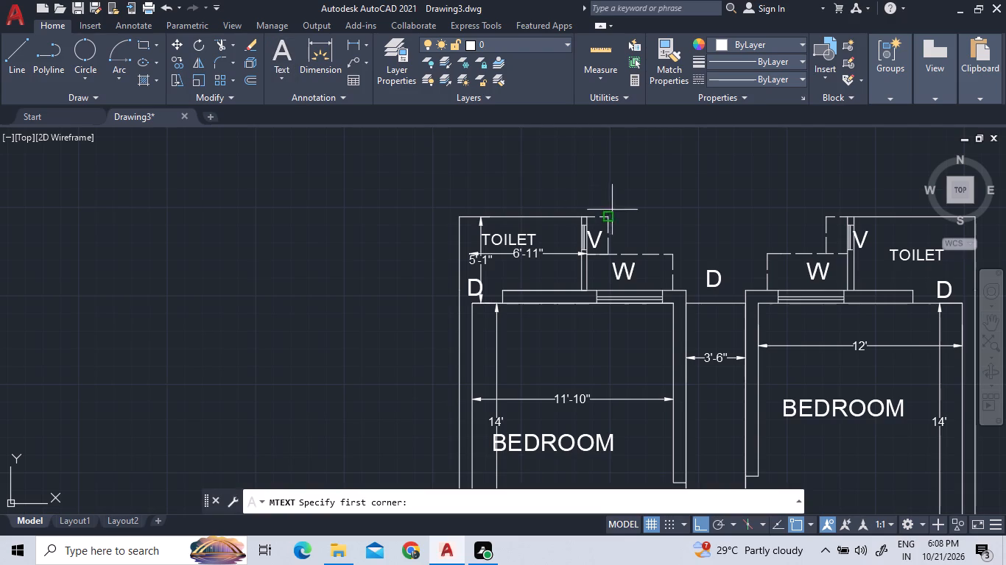
pyautogui.click(641, 204)
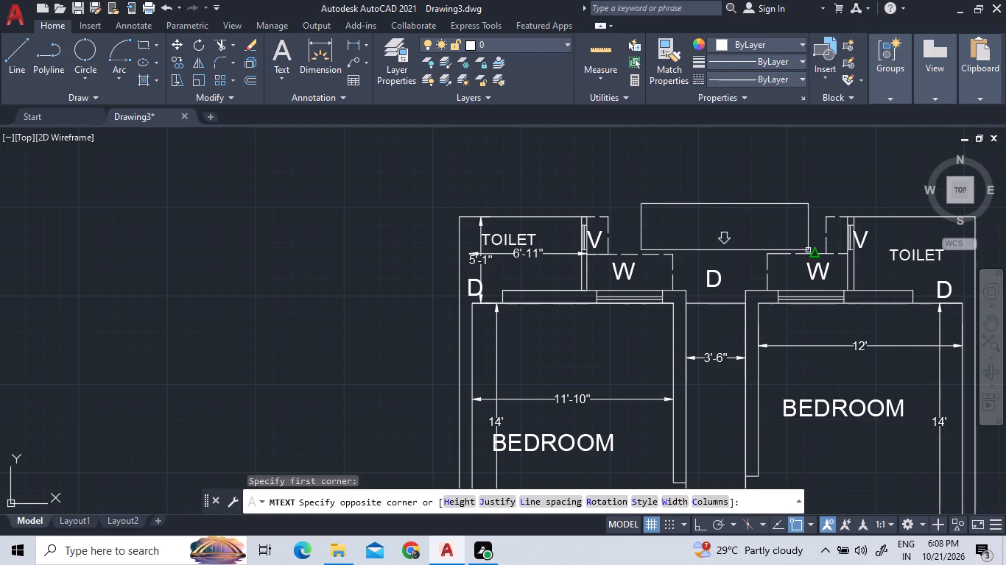
pyautogui.click(797, 238)
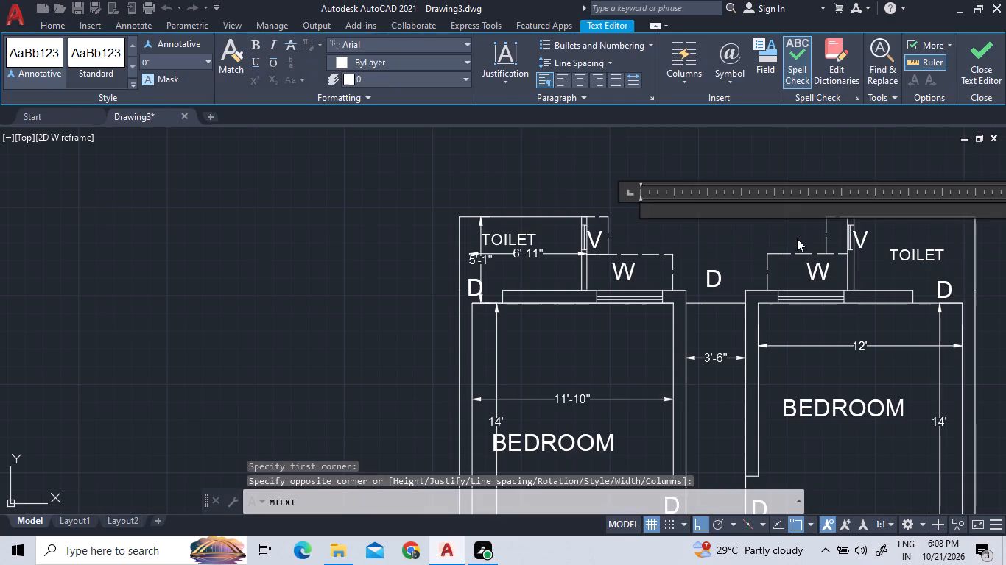
pyautogui.write('OP')
pyautogui.write('EN S')
pyautogui.press('p')
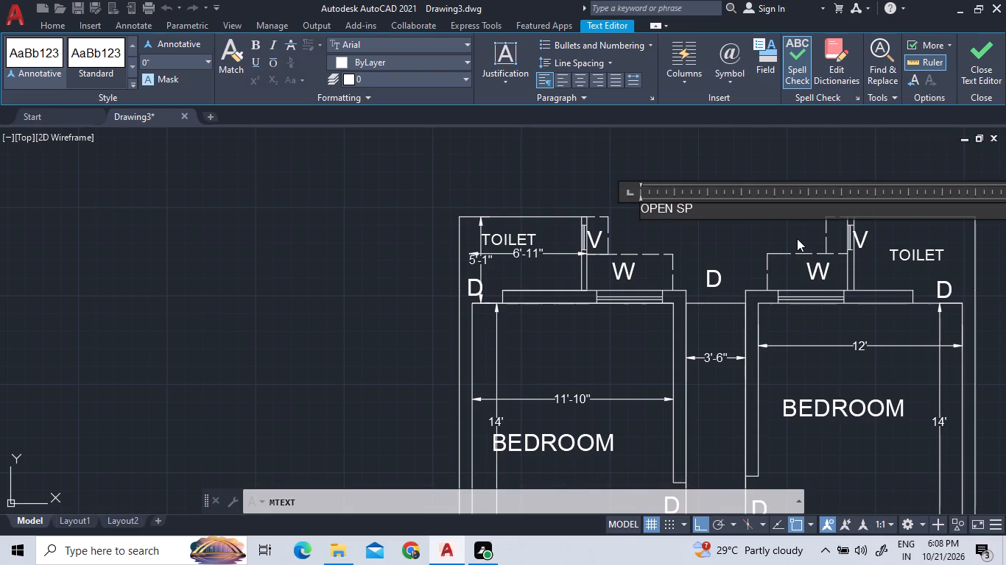
pyautogui.write('ACE')
pyautogui.tripleClick(742, 207)
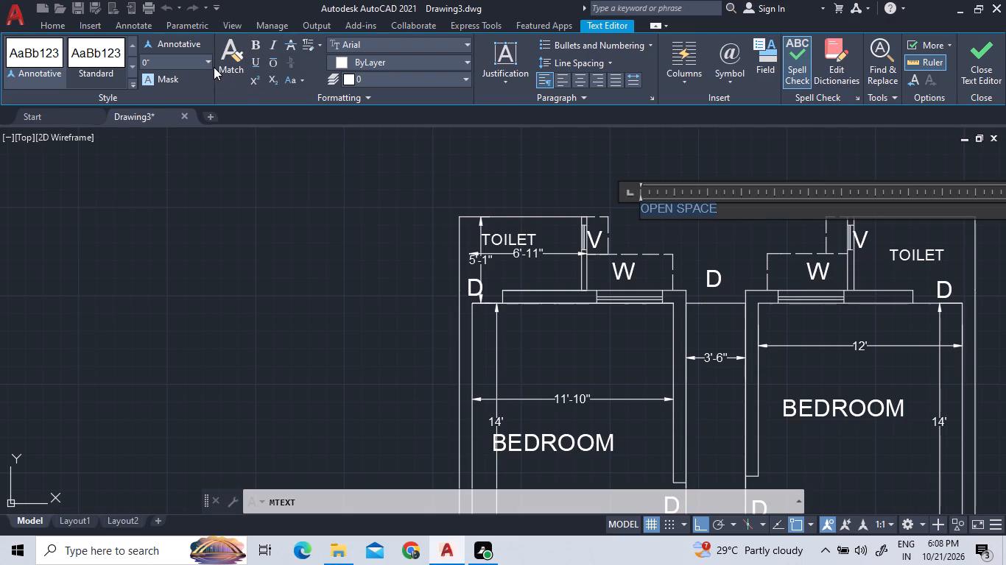
pyautogui.click(213, 67)
pyautogui.click(190, 153)
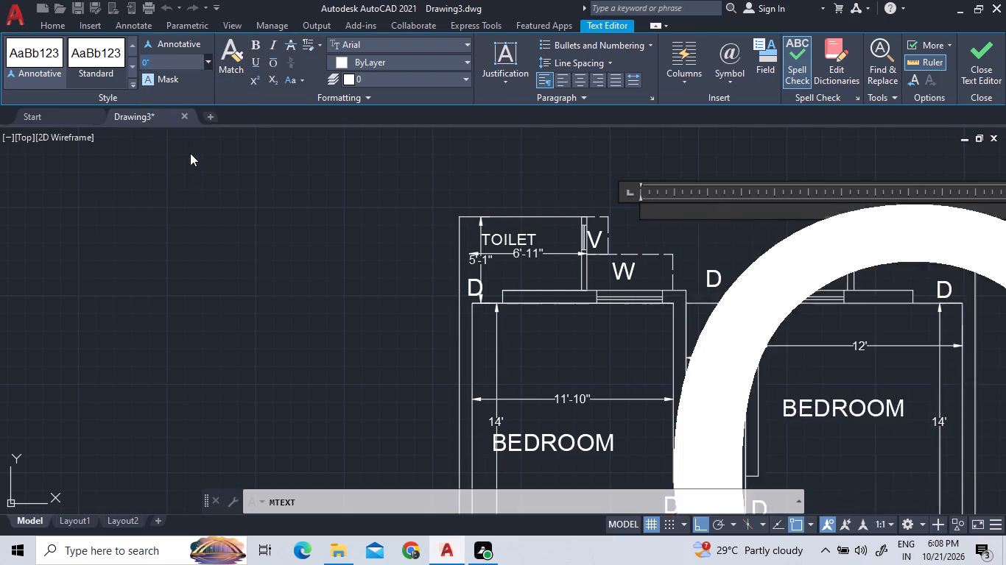
pyautogui.click(586, 154)
# Add a horizontal linear dimension across the plan's overall width between the outer side walls, placed above the OPEN SPACE label.
pyautogui.scroll(-3, 585, 160)
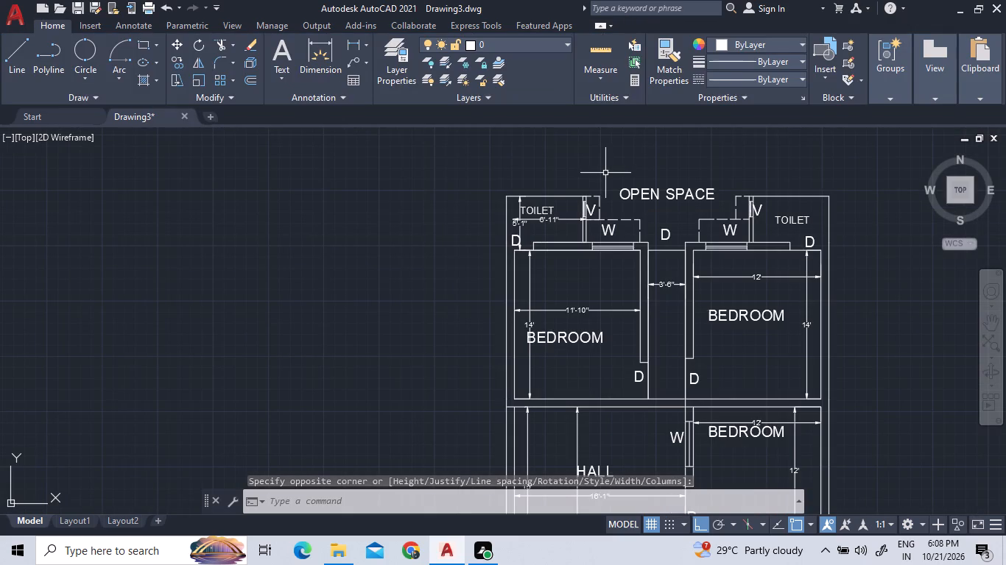
pyautogui.scroll(-3, 605, 173)
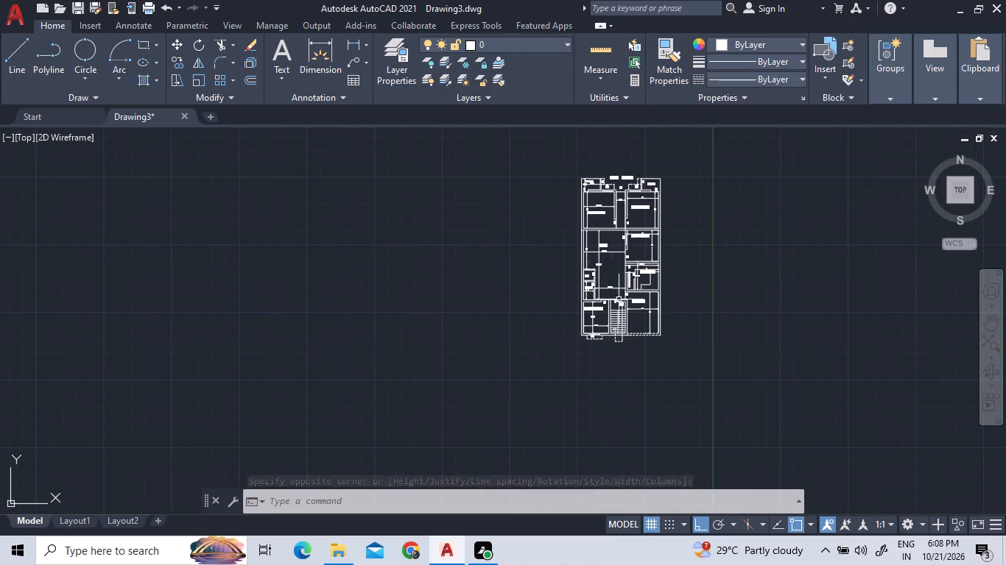
pyautogui.scroll(3, 621, 308)
pyautogui.scroll(-3, 616, 319)
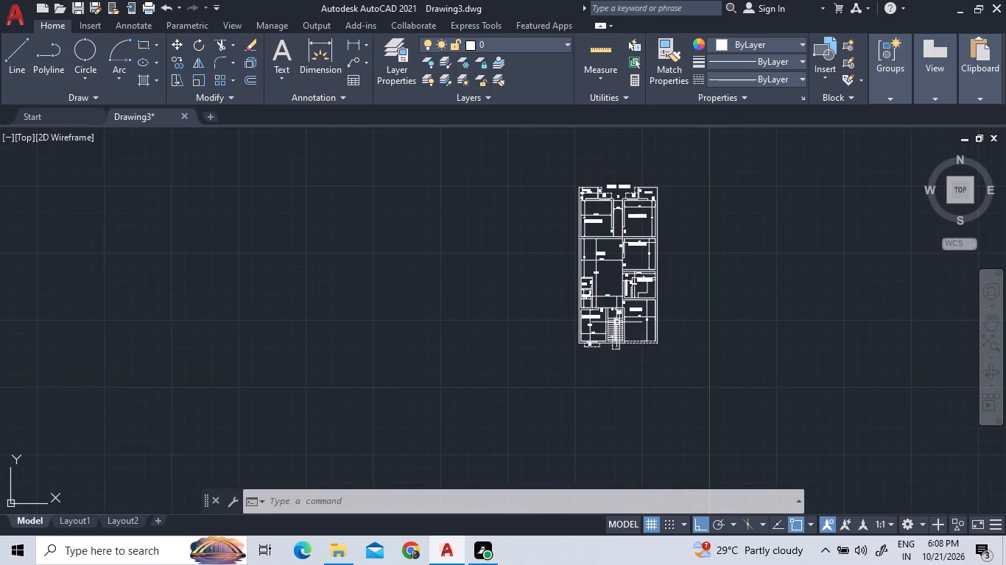
pyautogui.scroll(3, 594, 196)
pyautogui.scroll(2, 687, 236)
pyautogui.scroll(-3, 683, 254)
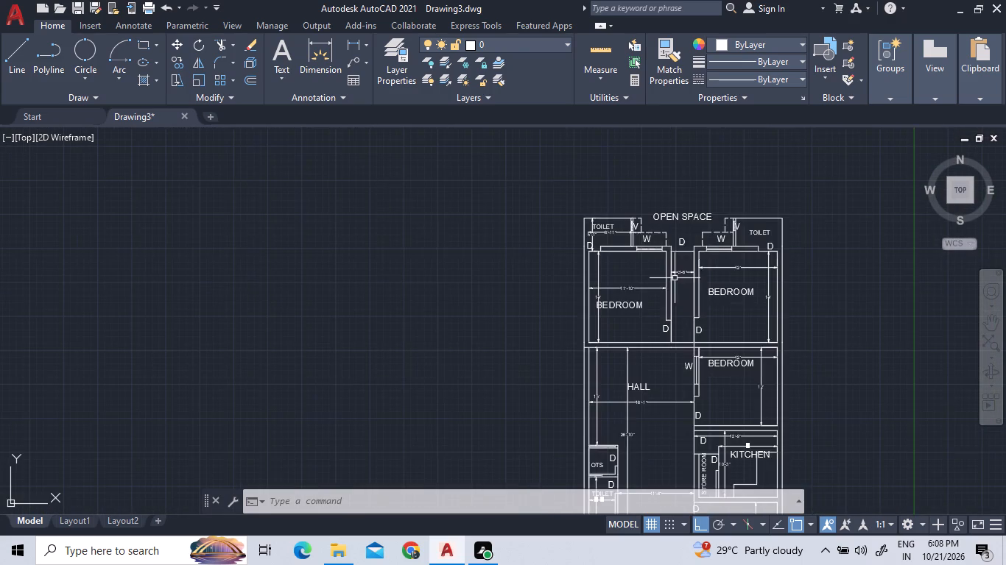
pyautogui.scroll(2, 800, 213)
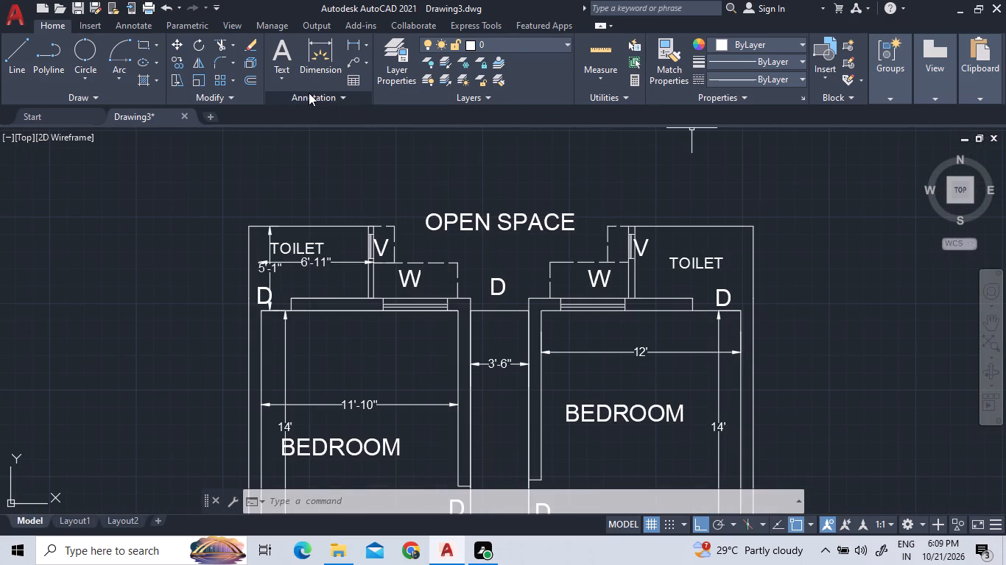
pyautogui.click(357, 43)
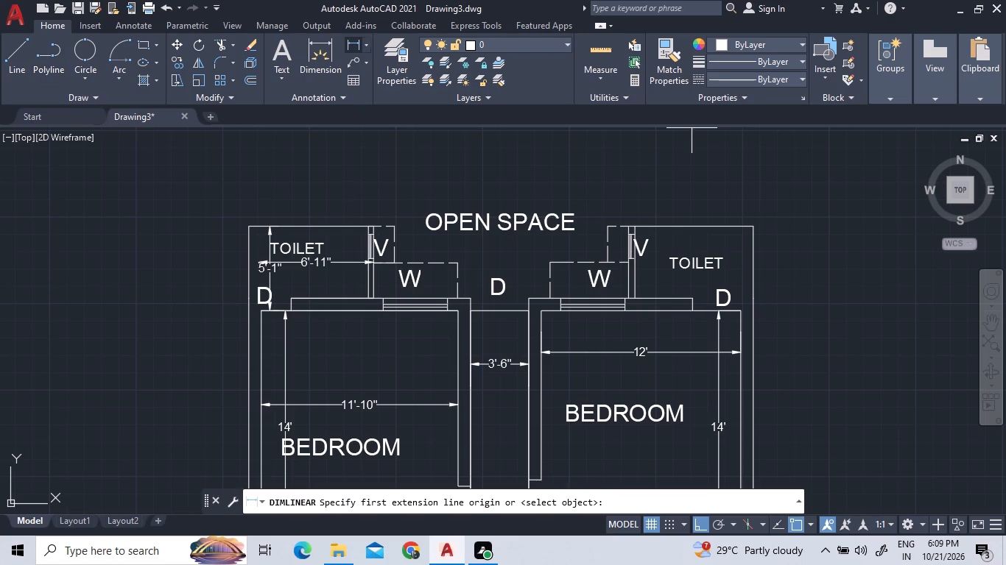
pyautogui.click(248, 311)
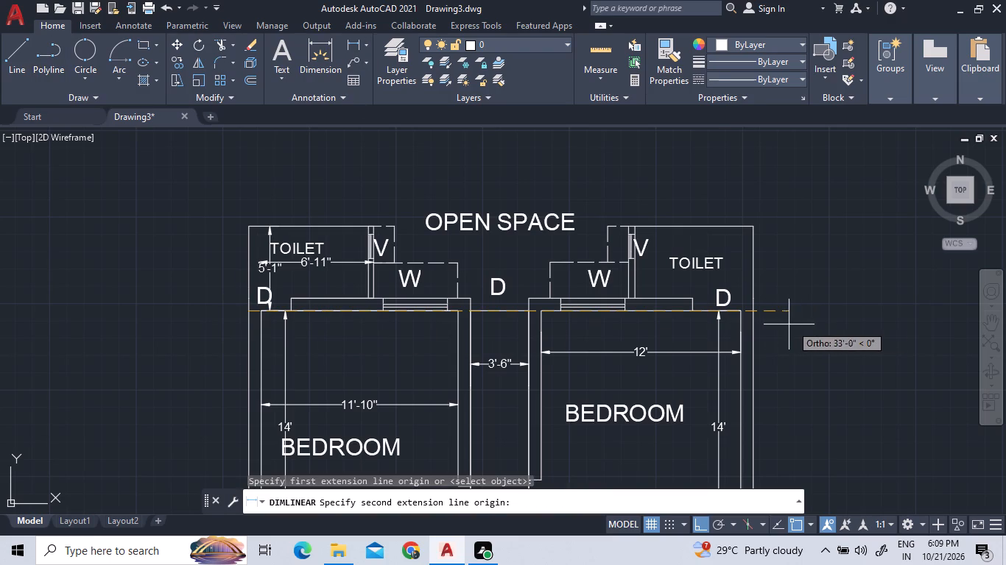
pyautogui.click(756, 313)
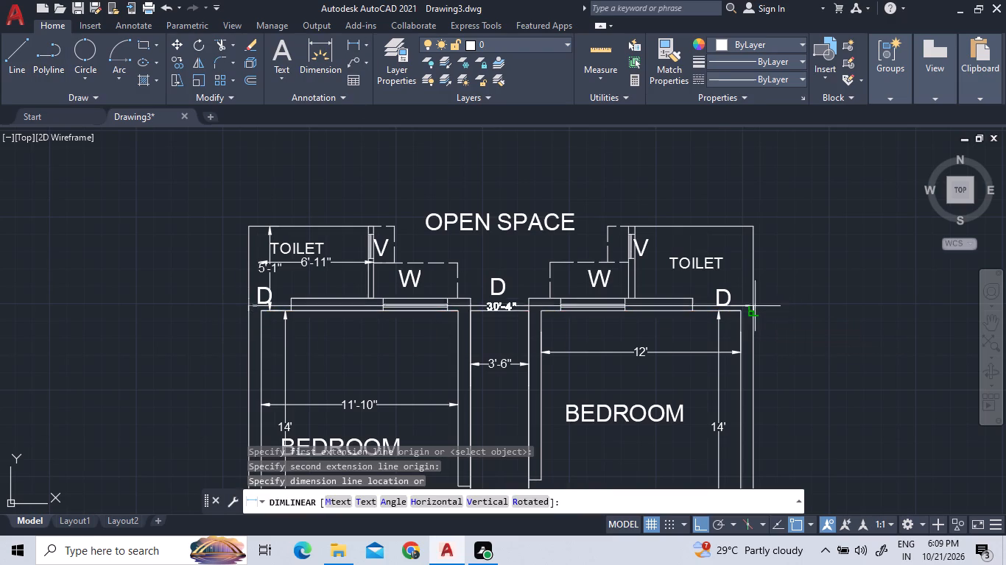
pyautogui.click(764, 179)
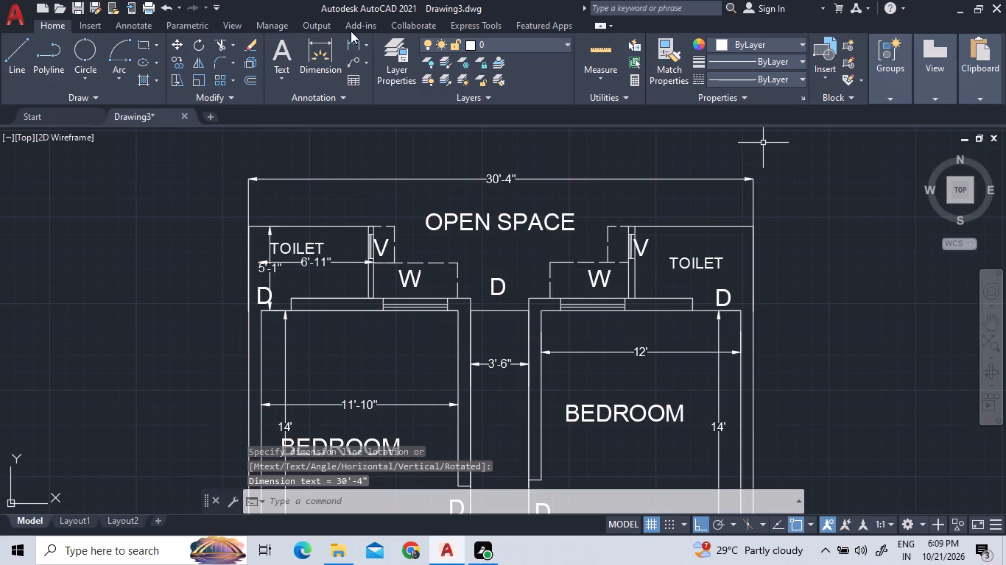
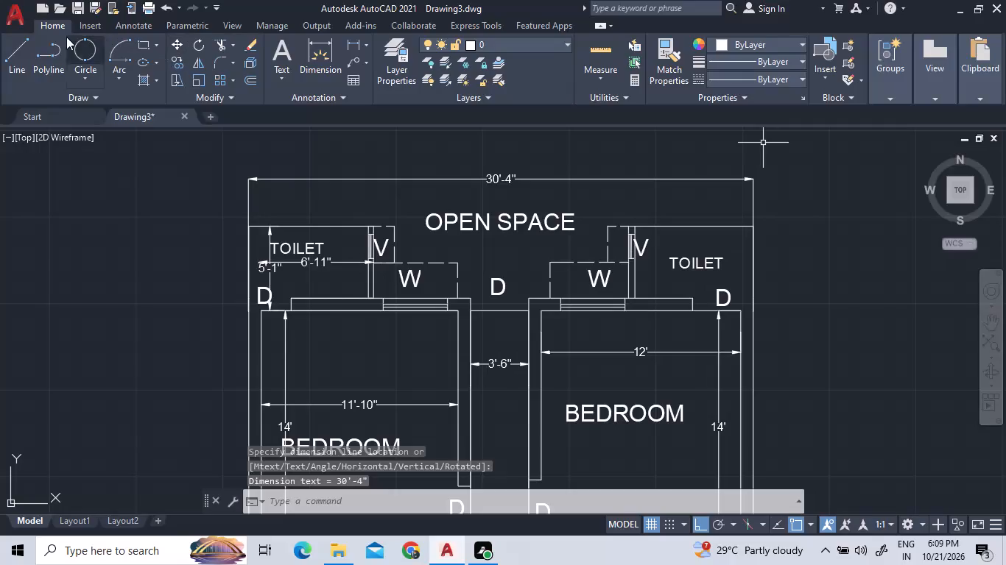
# Add a vertical linear dimension for the plan's overall length, from the left toilet's outer top corner to the front bedroom's outer bottom corner, outside the wall.
pyautogui.click(23, 43)
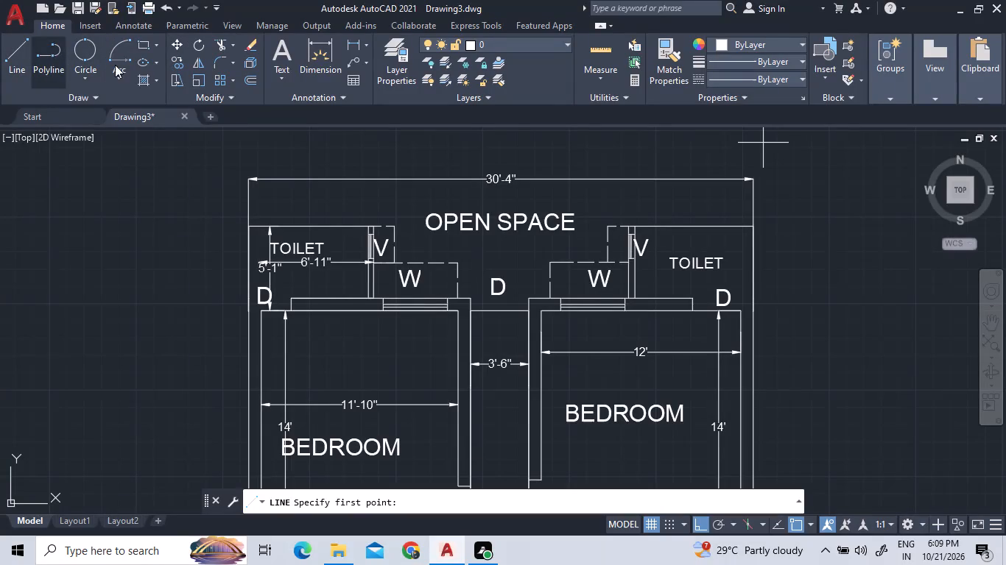
pyautogui.click(351, 39)
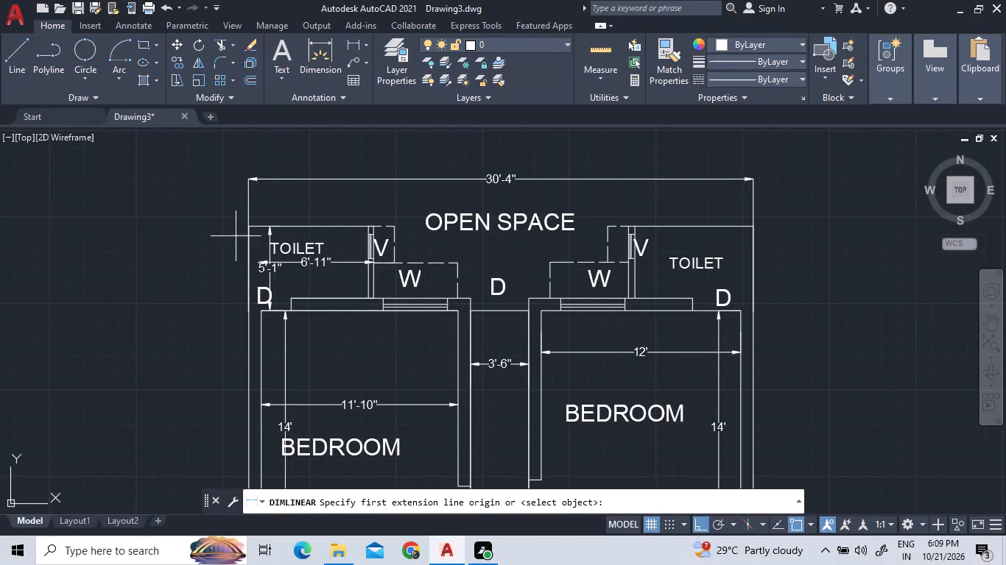
pyautogui.click(251, 225)
pyautogui.scroll(-5, 256, 261)
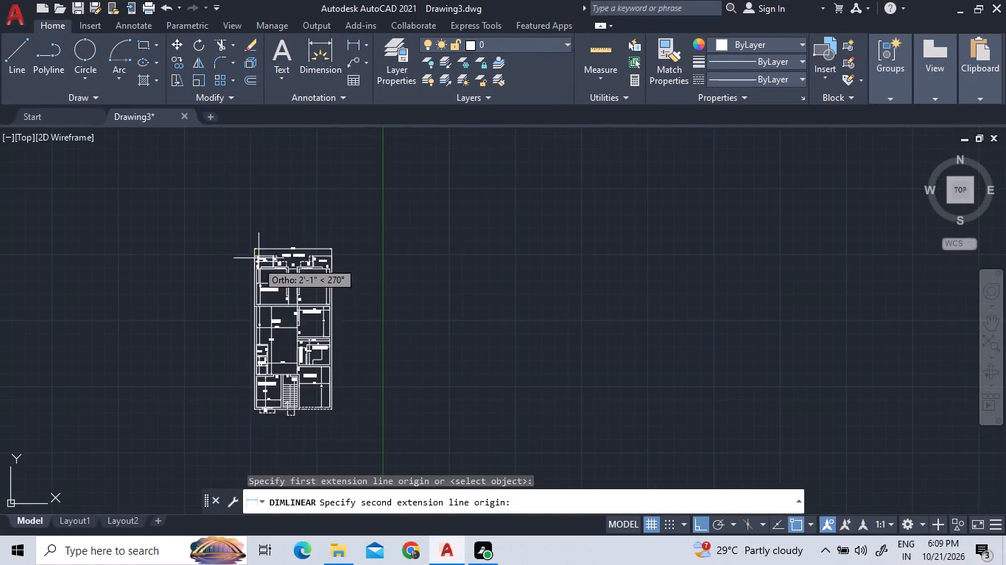
pyautogui.scroll(3, 258, 466)
pyautogui.scroll(3, 230, 247)
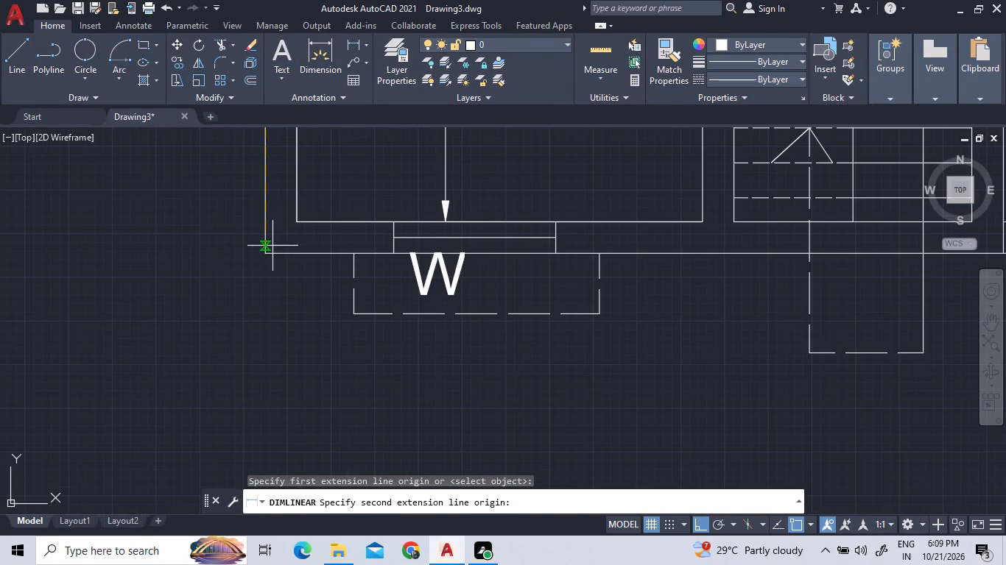
pyautogui.click(264, 255)
pyautogui.scroll(-6, 180, 341)
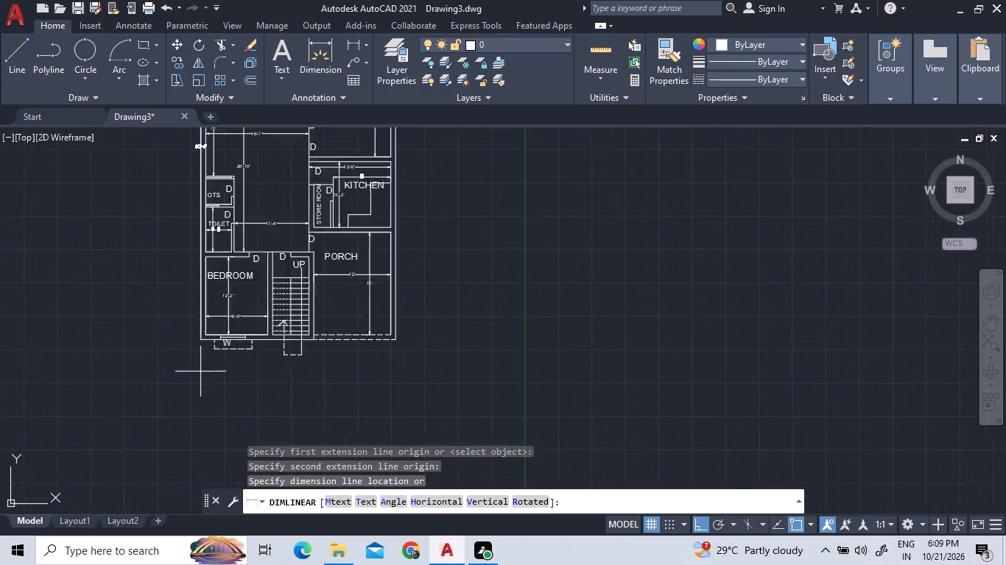
pyautogui.scroll(-1, 205, 377)
pyautogui.scroll(4, 171, 367)
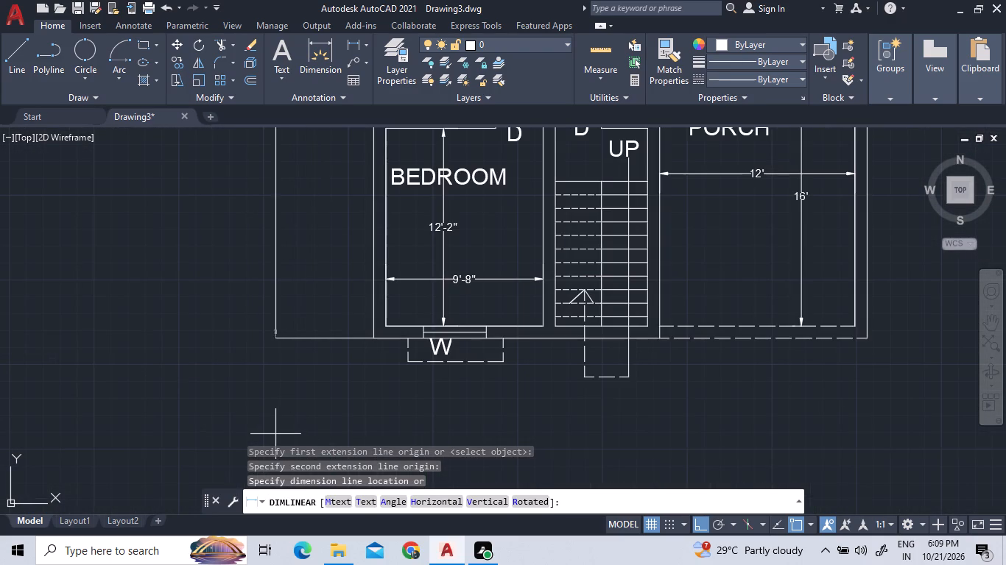
pyautogui.click(219, 415)
# Examine the overall length dimension and review the whole floor plan, including the toilets and open space.
pyautogui.scroll(-3, 254, 427)
pyautogui.scroll(3, 248, 262)
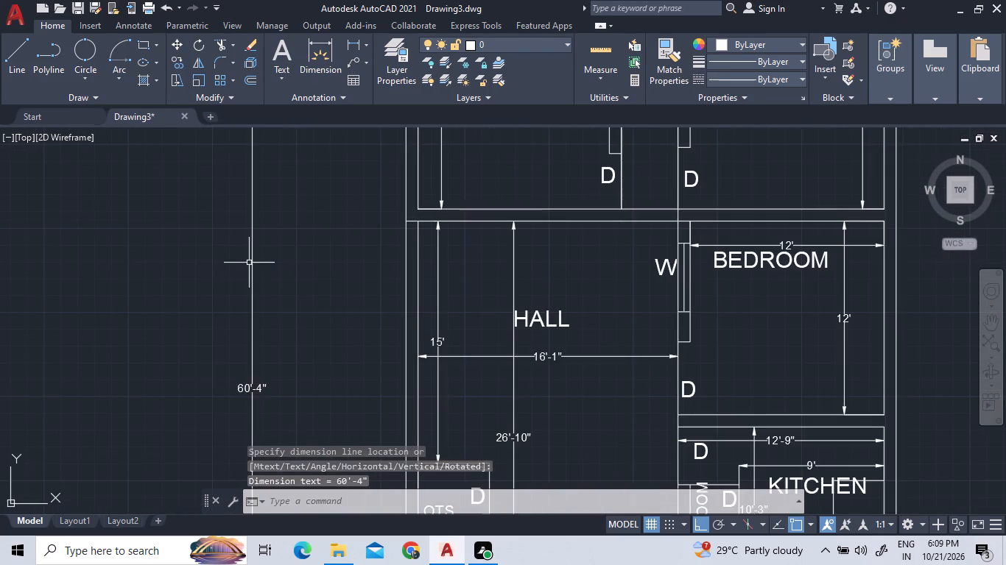
pyautogui.scroll(3, 231, 407)
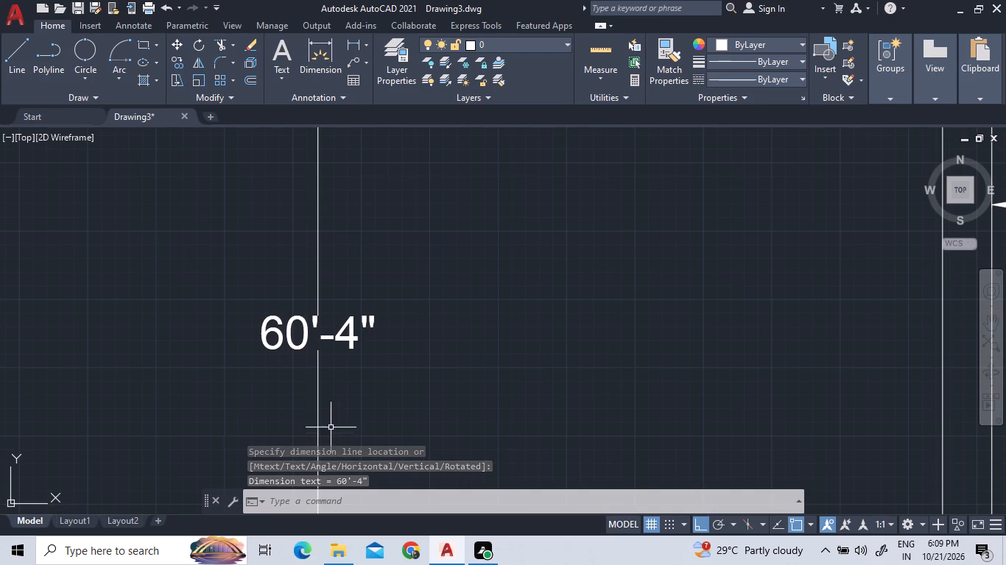
pyautogui.scroll(-2, 426, 360)
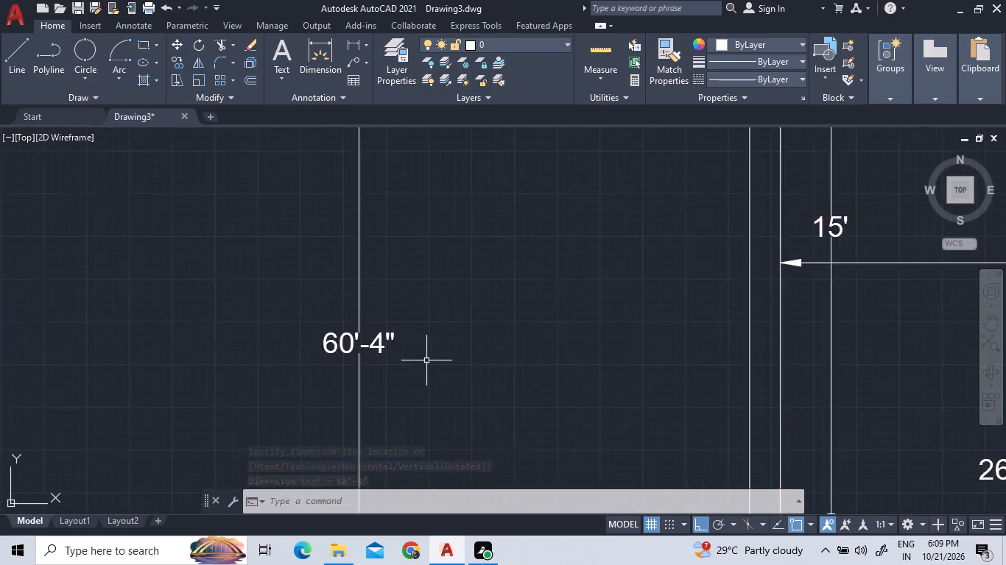
pyautogui.scroll(-4, 433, 353)
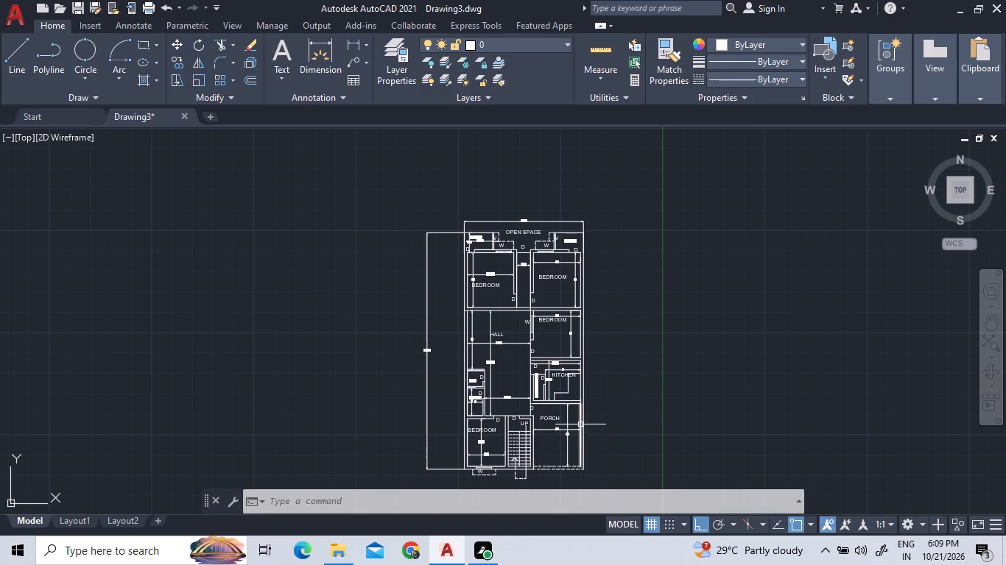
pyautogui.scroll(2, 540, 234)
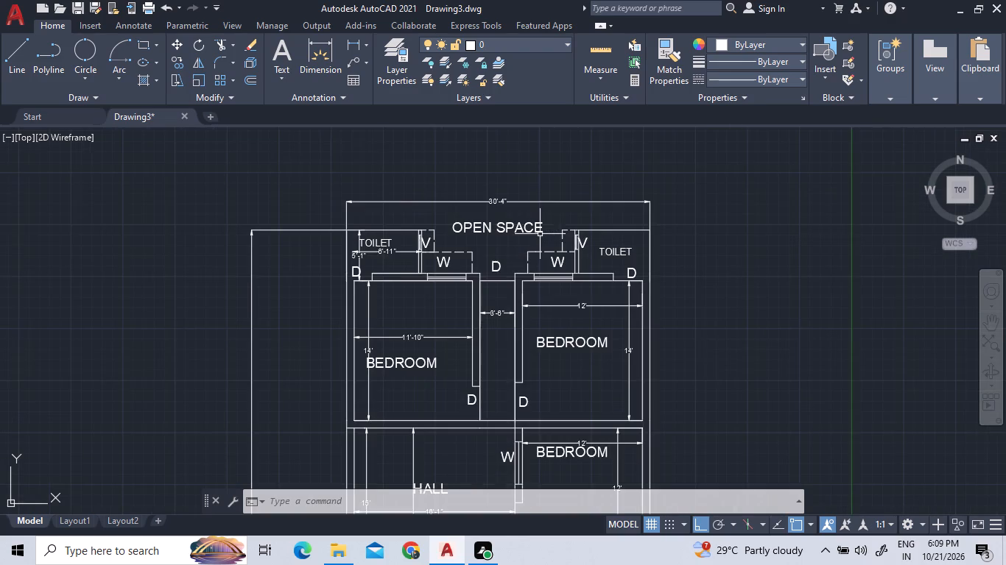
pyautogui.scroll(2, 540, 234)
pyautogui.scroll(-2, 544, 230)
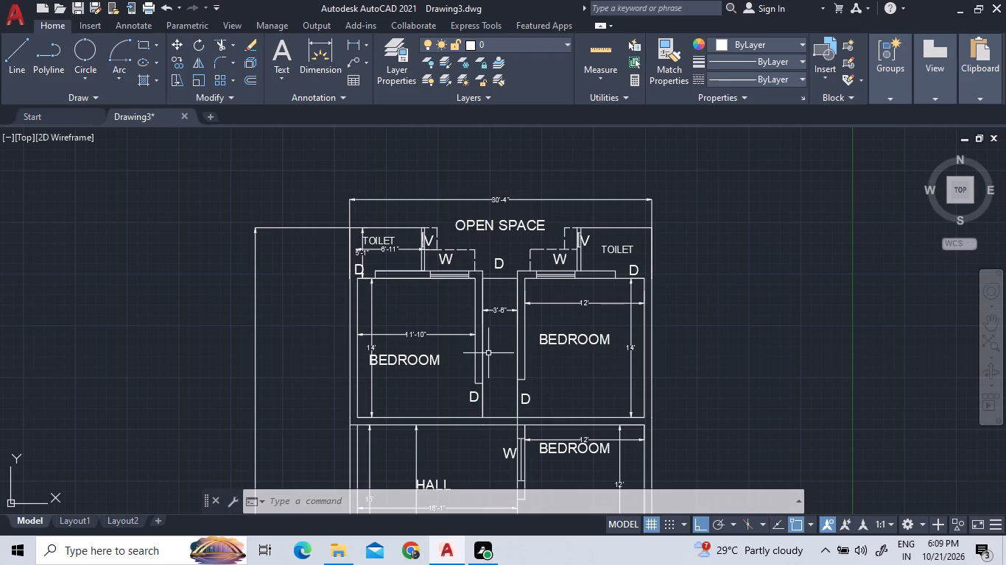
# Turn on command-history logging with the LOGFILEON command.
pyautogui.press('l')
pyautogui.press('o')
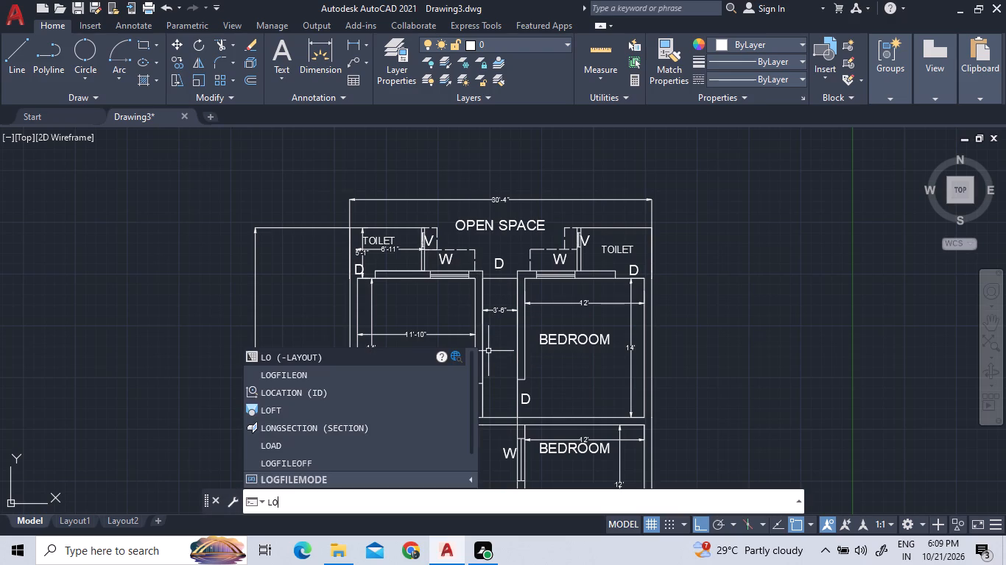
pyautogui.press('g')
pyautogui.click(415, 370)
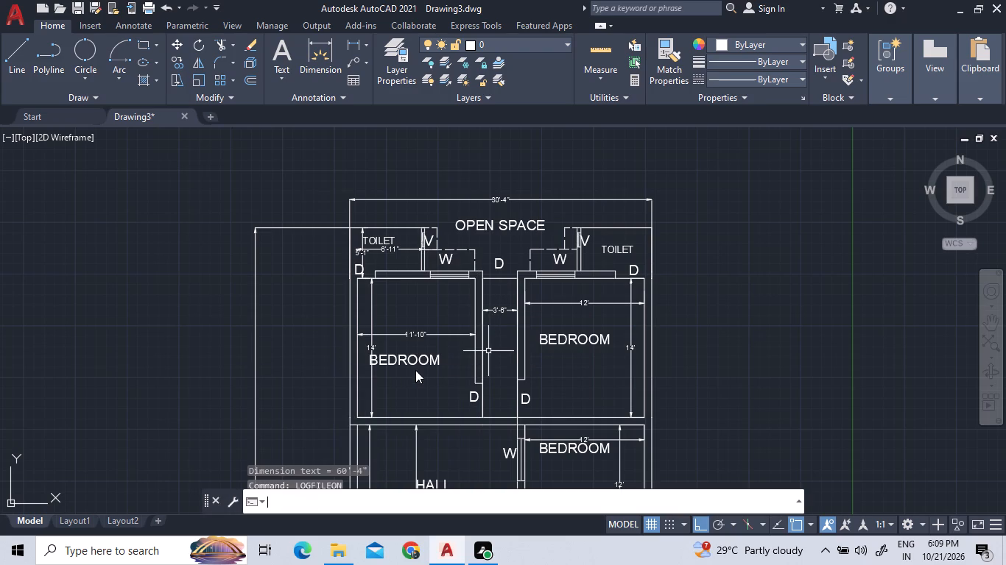
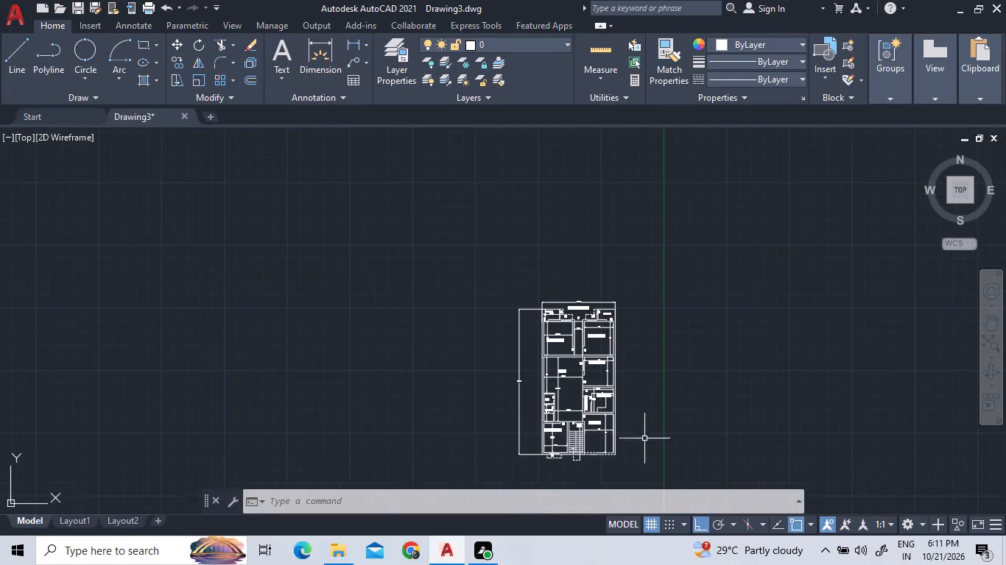
# Change the colour of the entire floor plan, including its labels and dimensions, to Green.
pyautogui.click(640, 479)
pyautogui.click(485, 274)
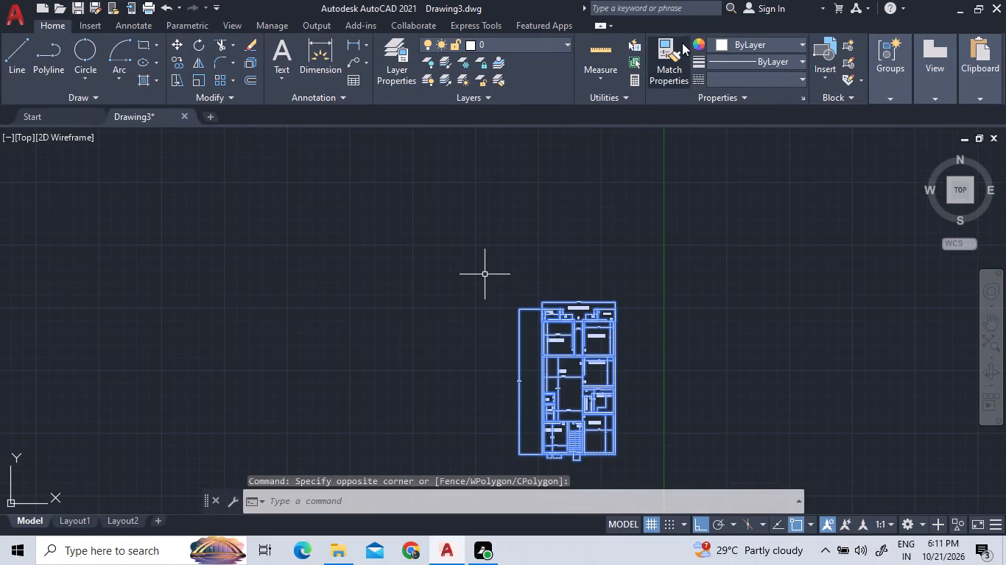
pyautogui.click(719, 41)
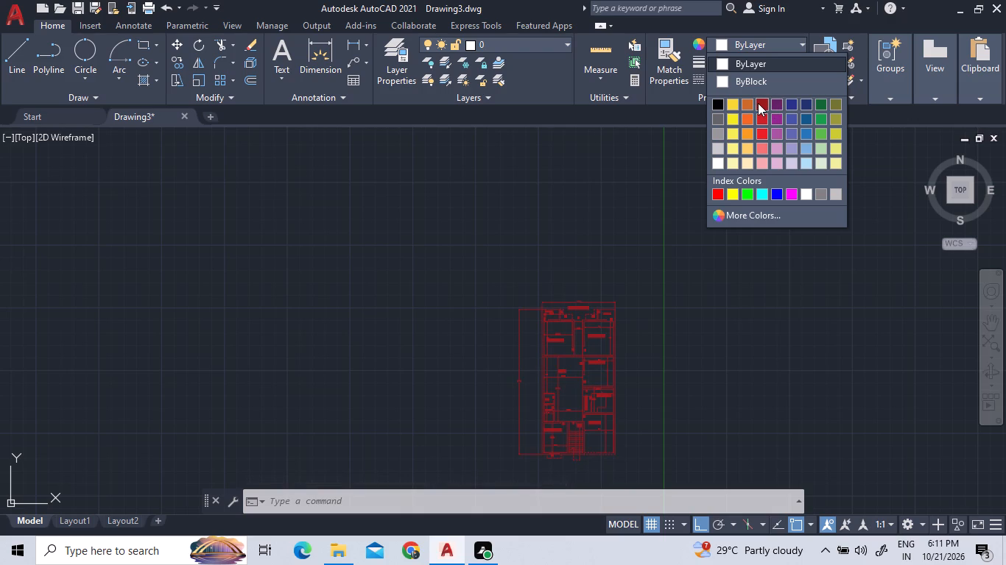
pyautogui.click(739, 193)
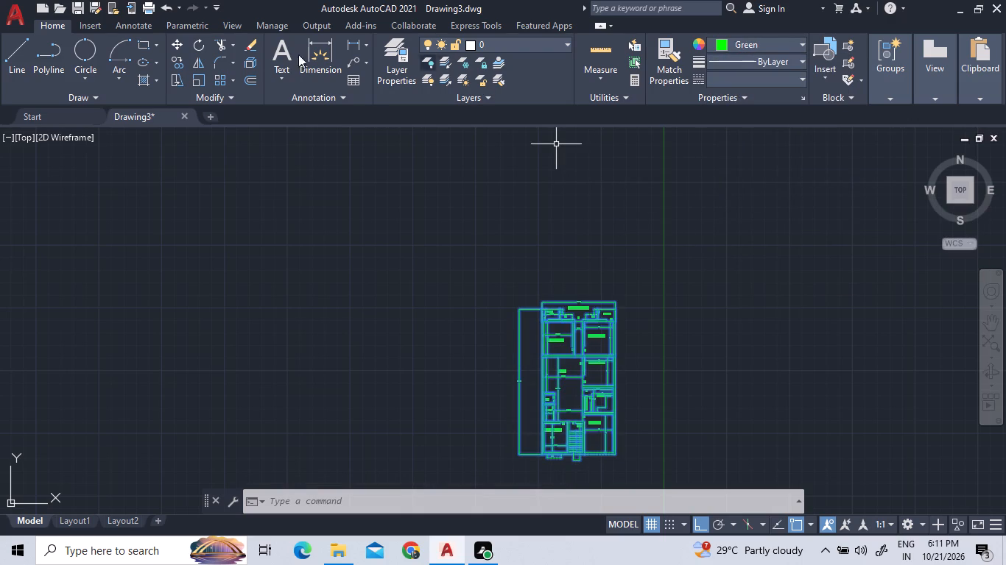
# Save the drawing in the AUTOCAD folder as 21 OCT6 PM, in AutoCAD 2018 Drawing format.
pyautogui.click(82, 10)
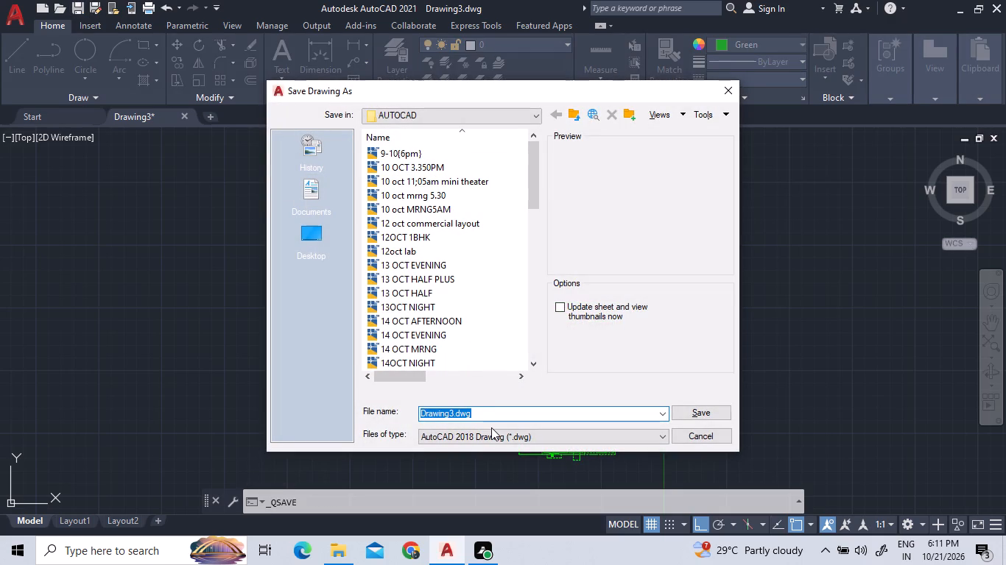
pyautogui.write('21')
pyautogui.press('space')
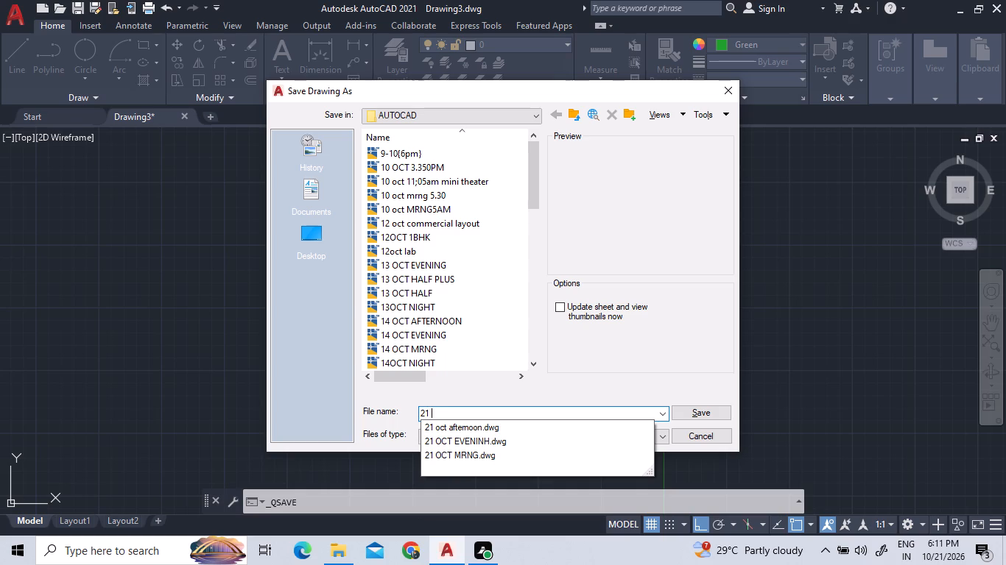
pyautogui.write('OCT')
pyautogui.press('6')
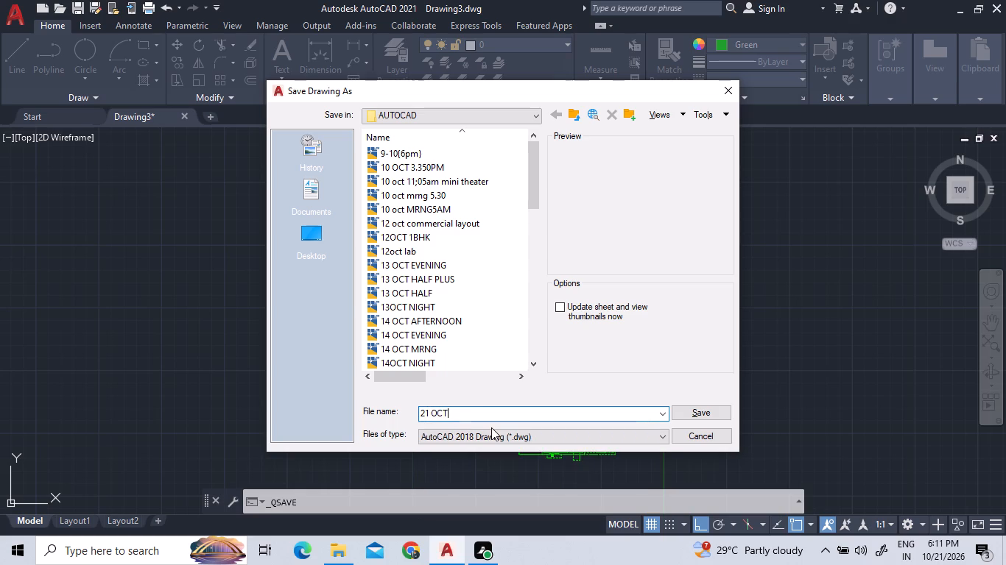
pyautogui.press('space')
pyautogui.write('PM')
pyautogui.press('Return')
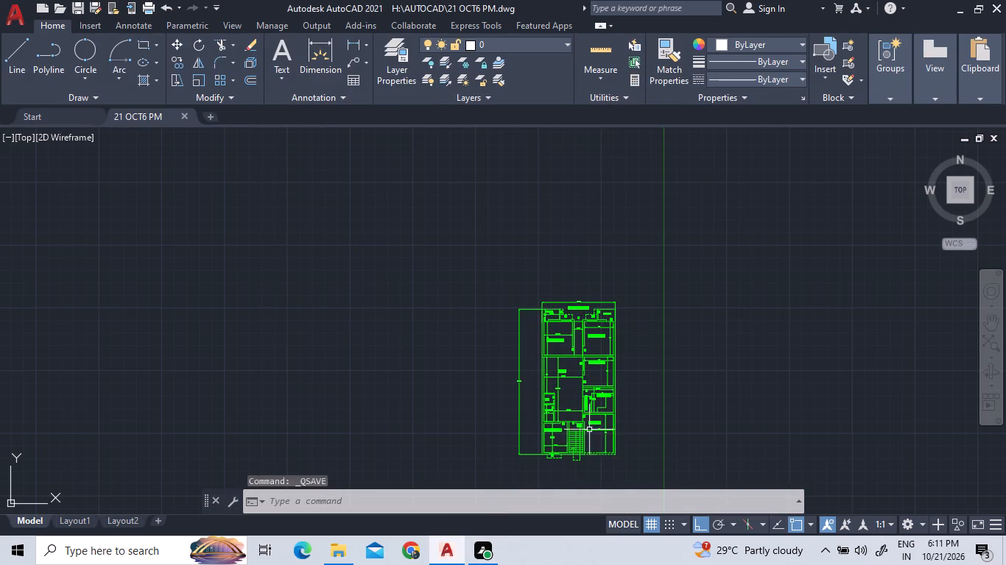
# Check over the green floor plan and save the drawing again under its existing name.
pyautogui.scroll(3, 597, 429)
pyautogui.scroll(-2, 597, 414)
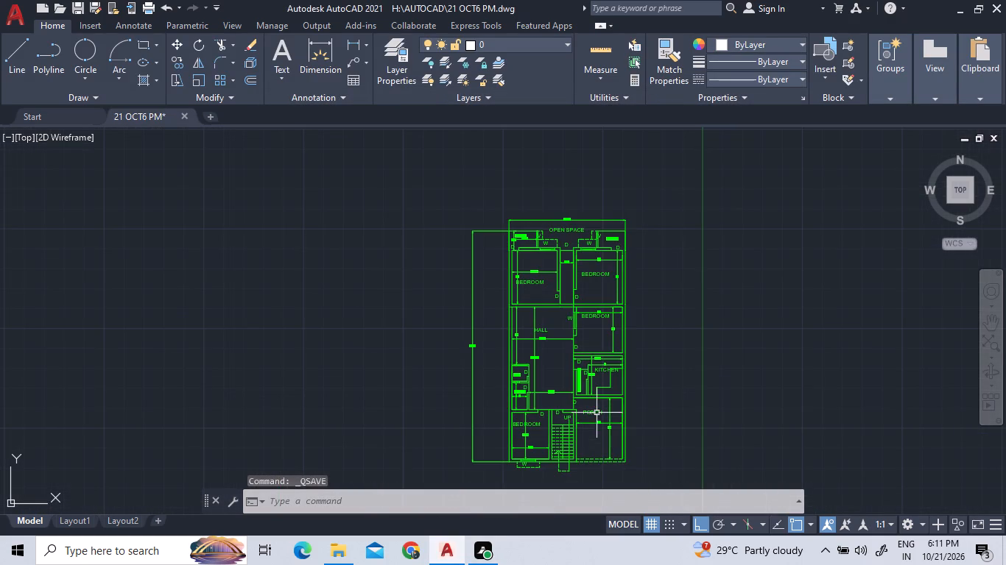
pyautogui.scroll(3, 624, 154)
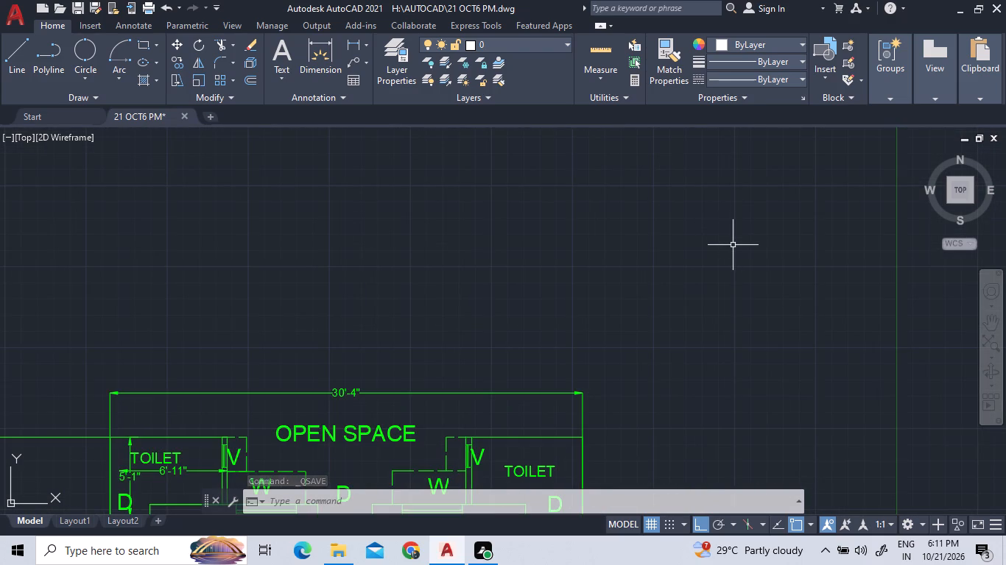
pyautogui.scroll(-2, 733, 245)
pyautogui.scroll(1, 740, 358)
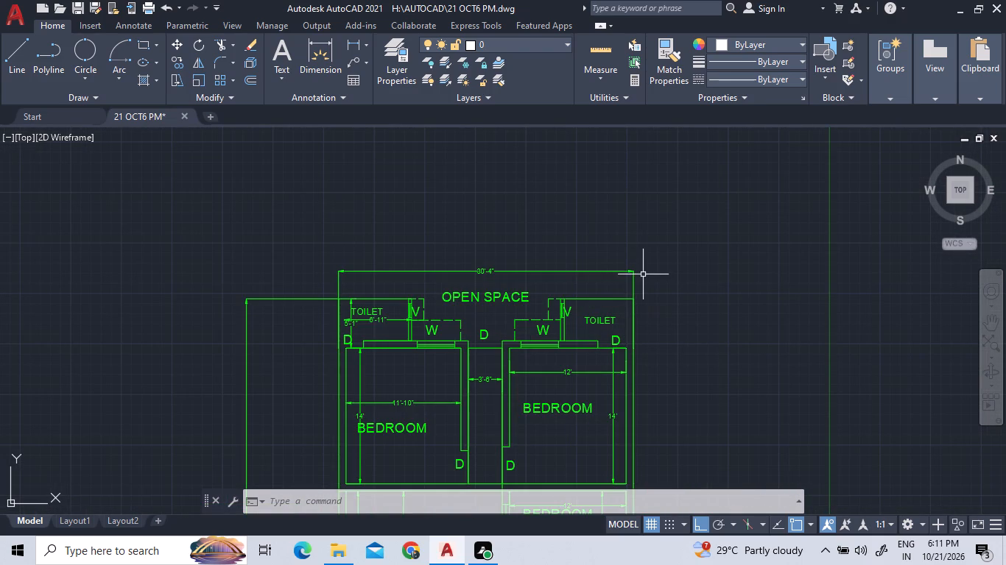
pyautogui.scroll(-2, 543, 224)
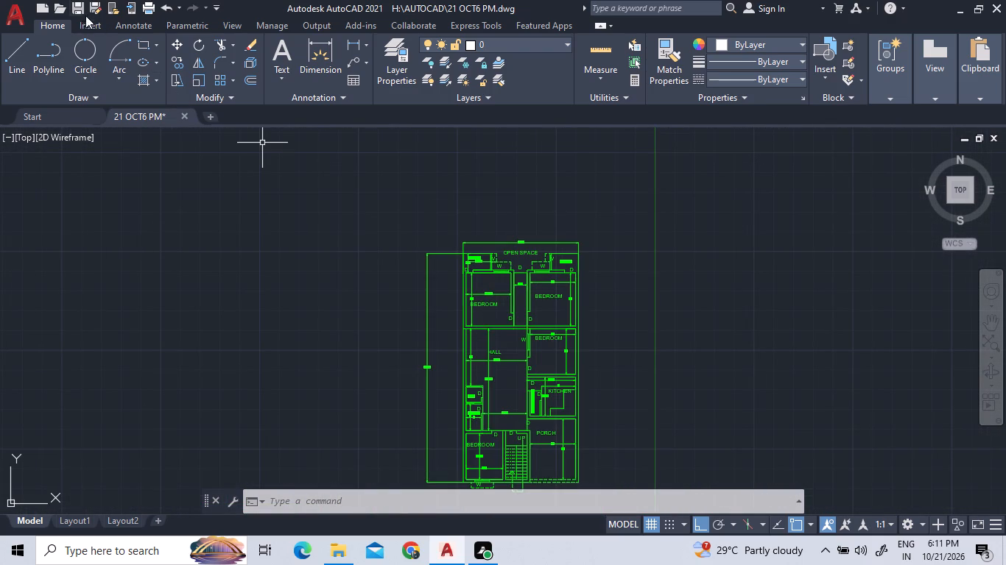
pyautogui.click(82, 7)
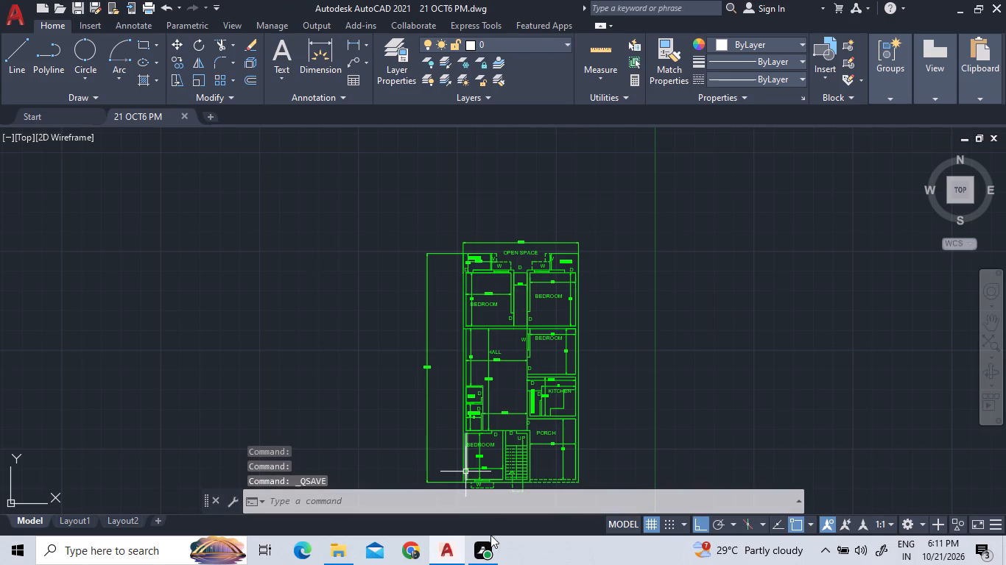